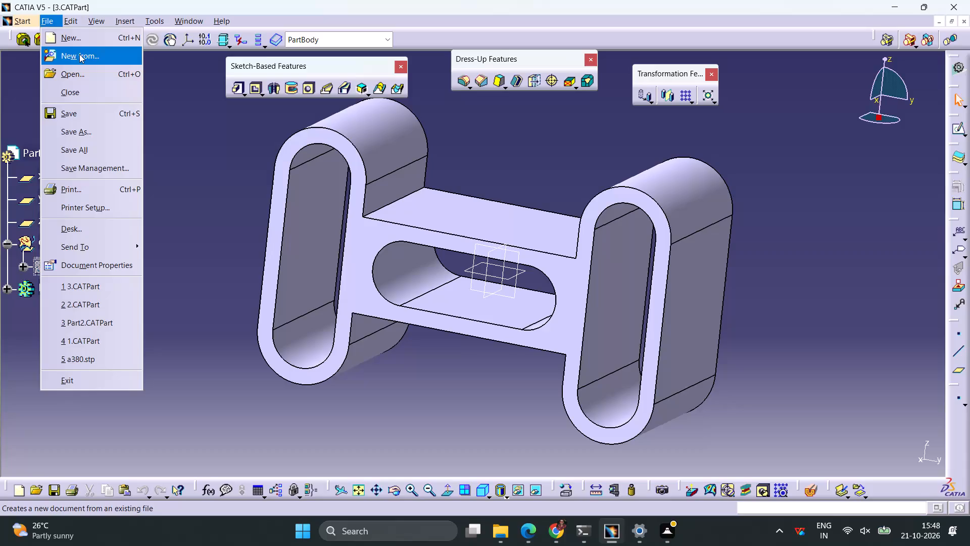
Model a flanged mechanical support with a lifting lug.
Create a new, empty Part document.
click(79, 44)
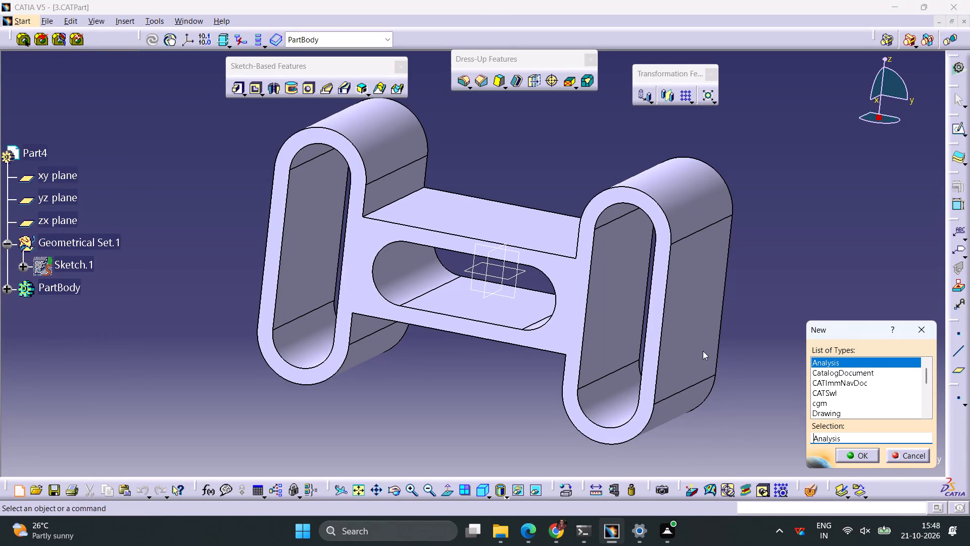
key(p)
key(Return)
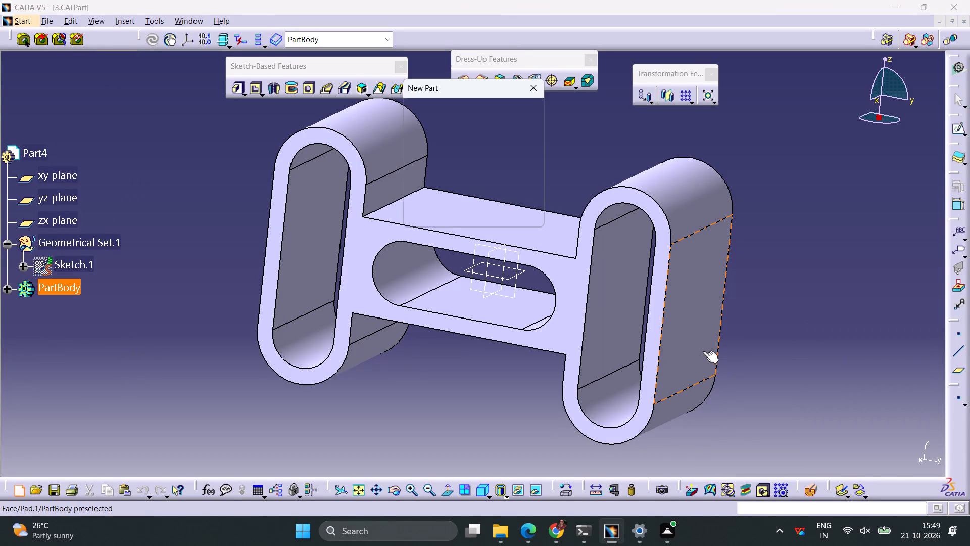
click(473, 210)
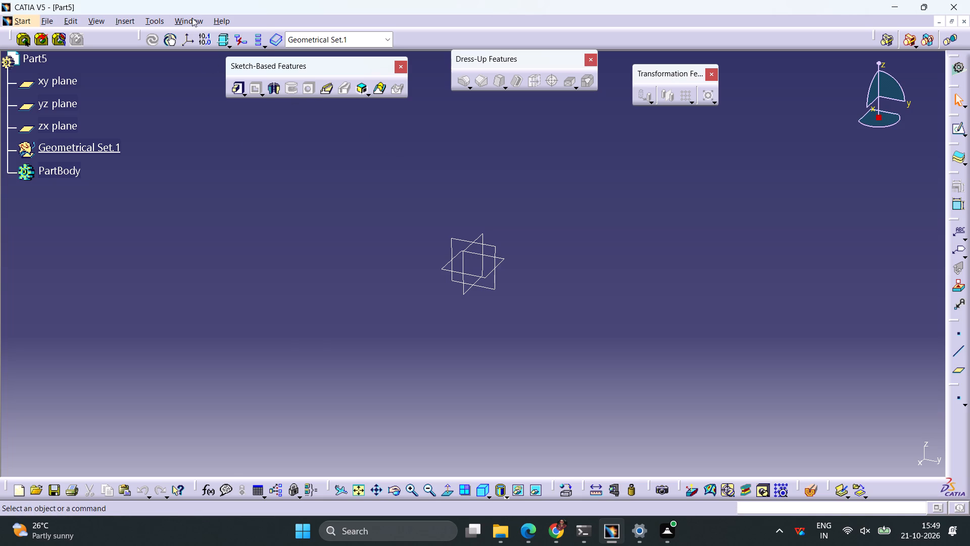
Start recording a macro in Product1.CATProduct, using CATScript as the macro language.
click(159, 21)
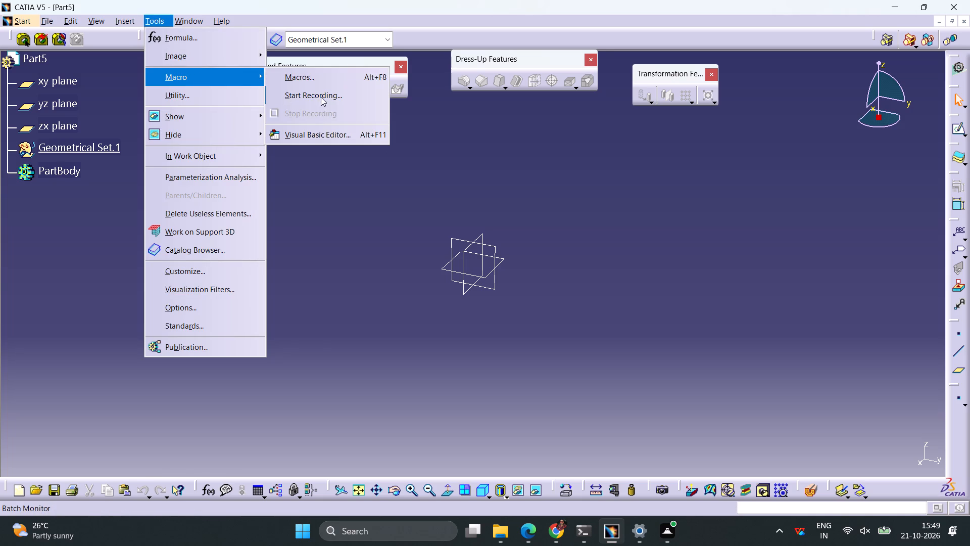
click(314, 94)
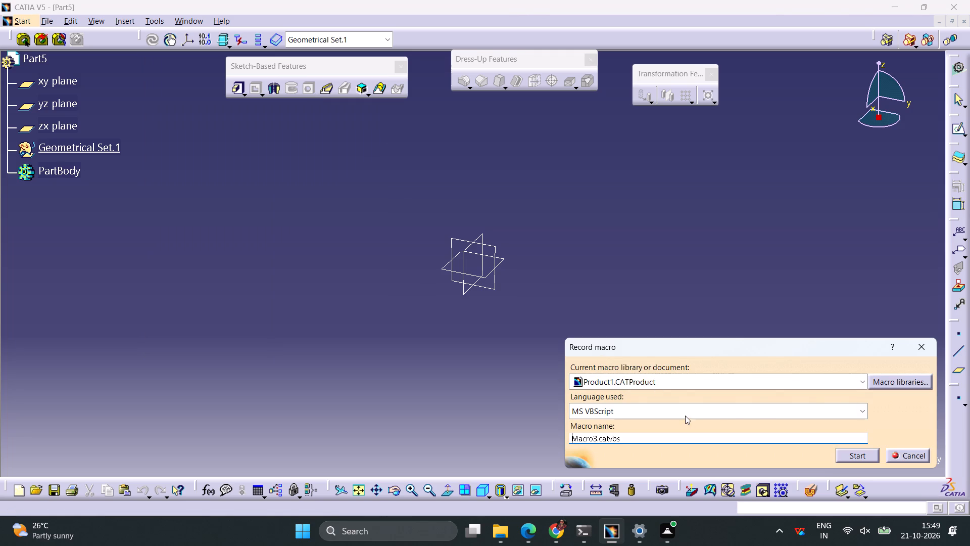
click(857, 414)
click(648, 427)
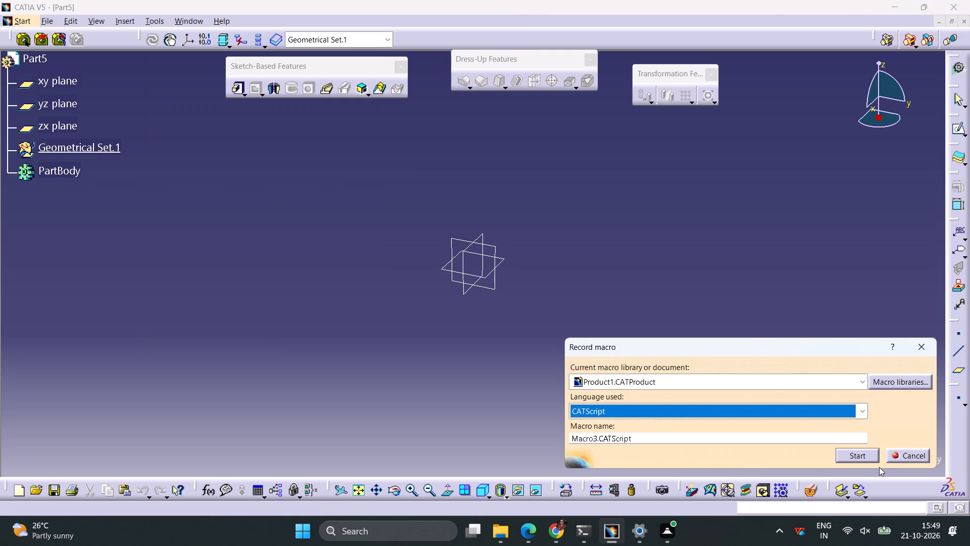
click(867, 459)
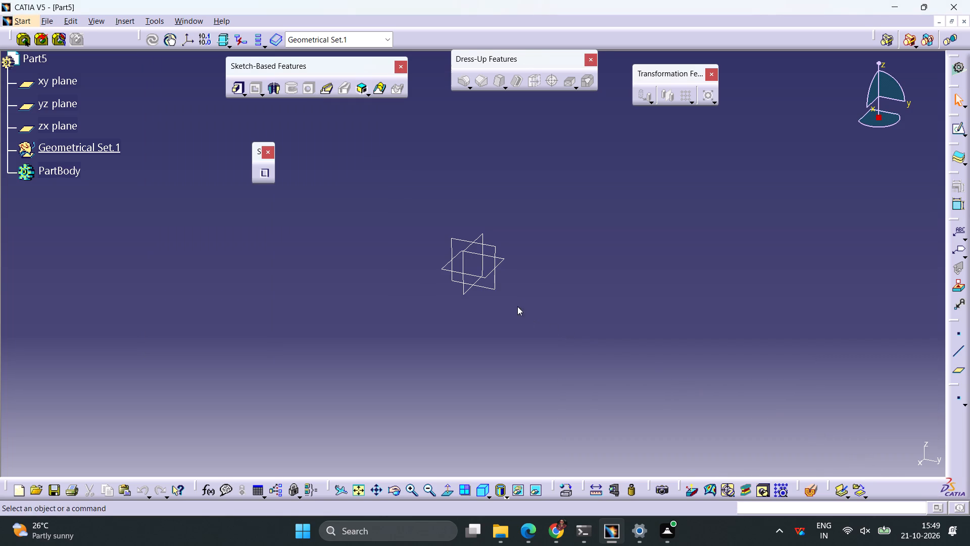
Open a new sketch on the yz plane.
click(496, 284)
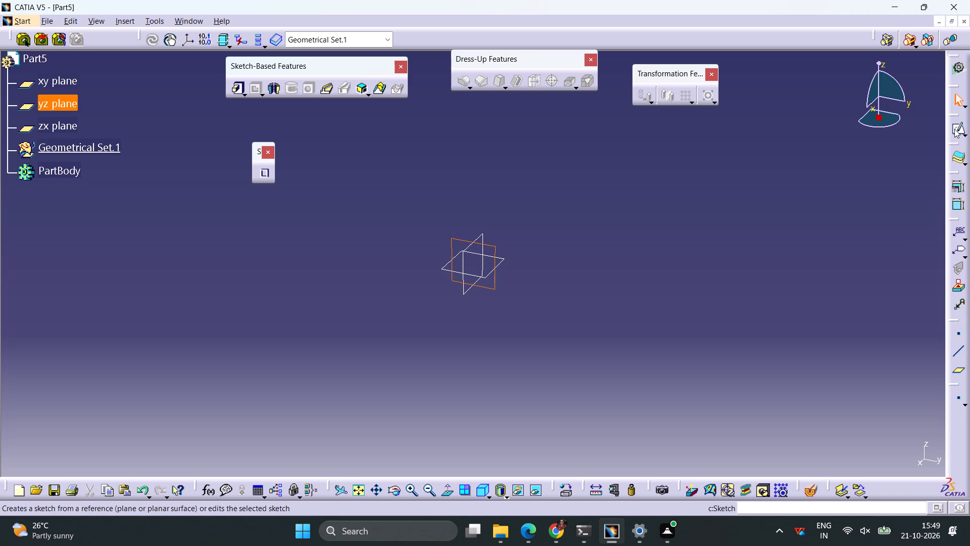
click(954, 129)
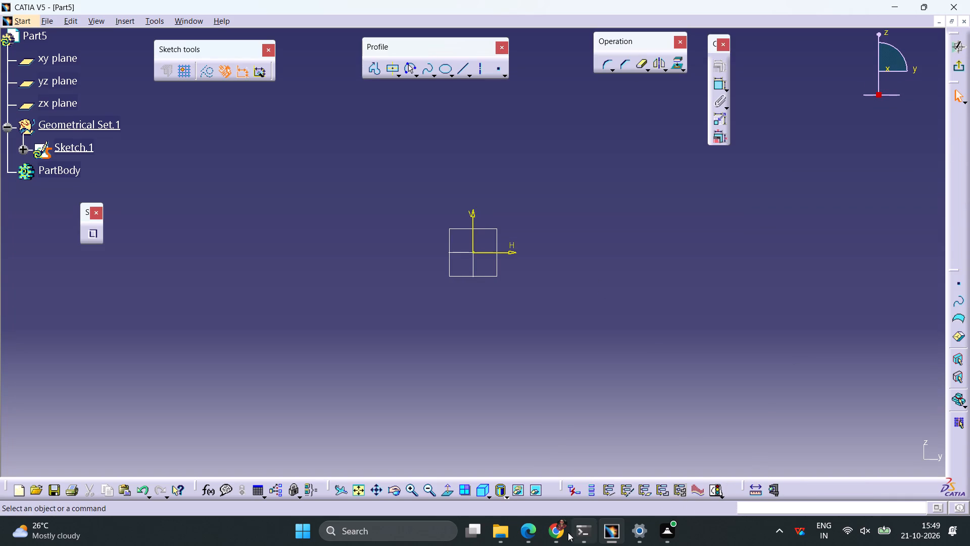
Switch to Microsoft Edge and examine the views and dimensions of the reference drawing Esercizio 22.jpg.
click(526, 529)
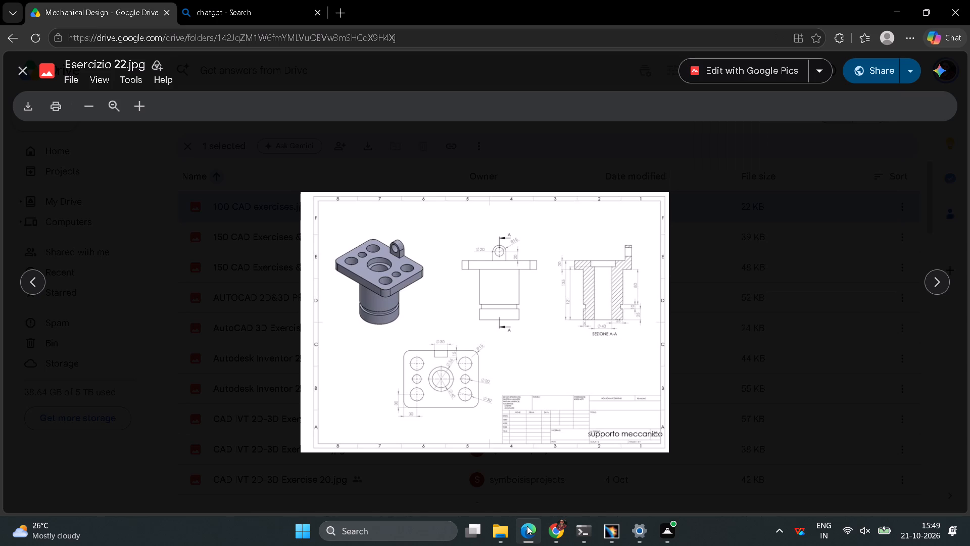
click(617, 533)
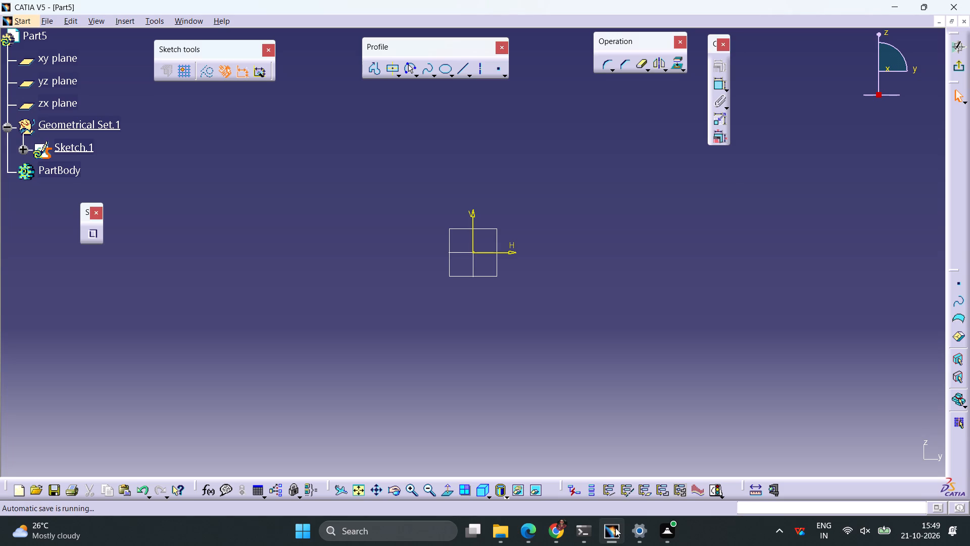
click(524, 533)
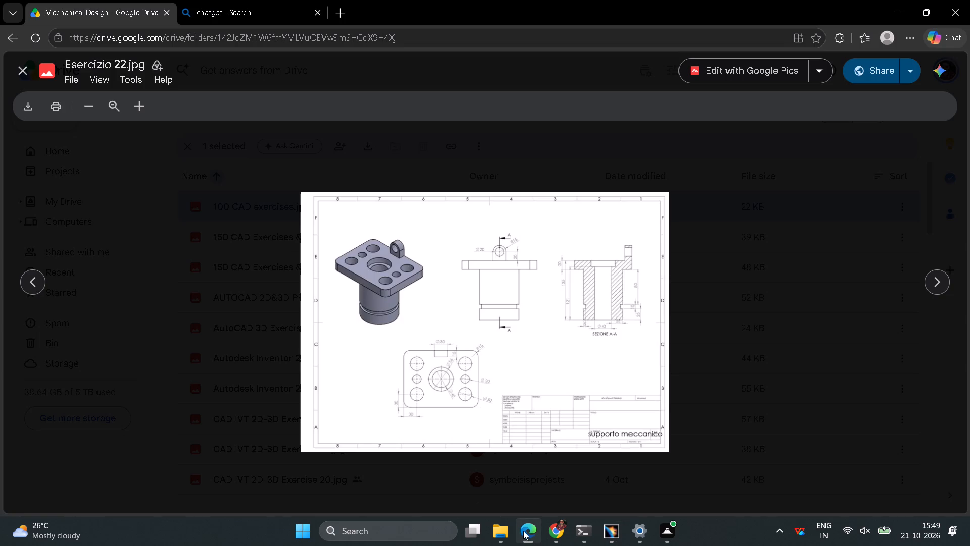
scroll(518, 373, up, 2)
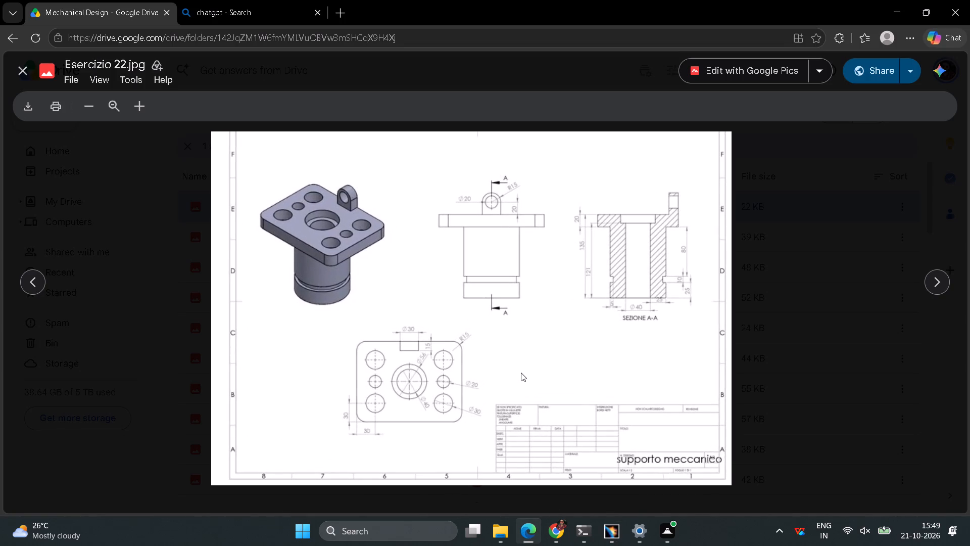
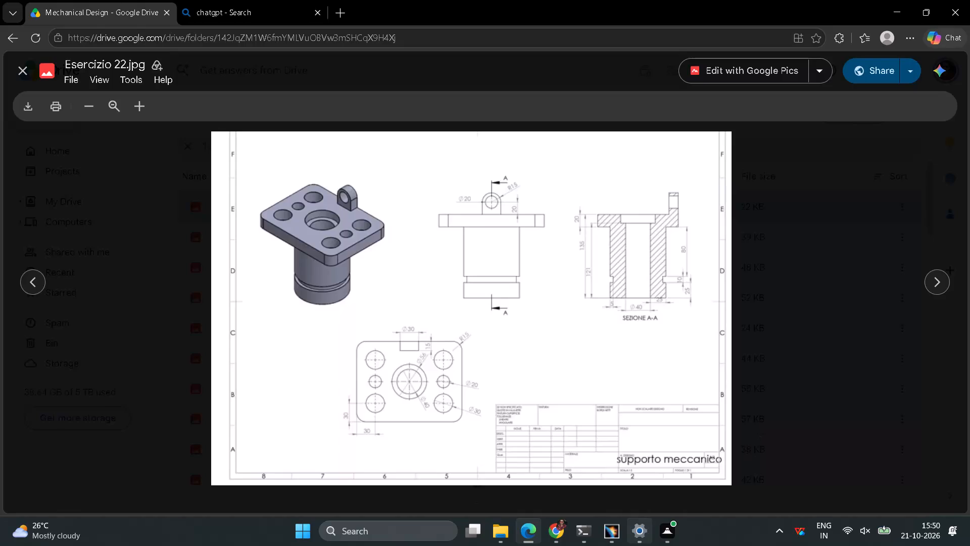
Switch back to the open sketch in CATIA.
click(603, 544)
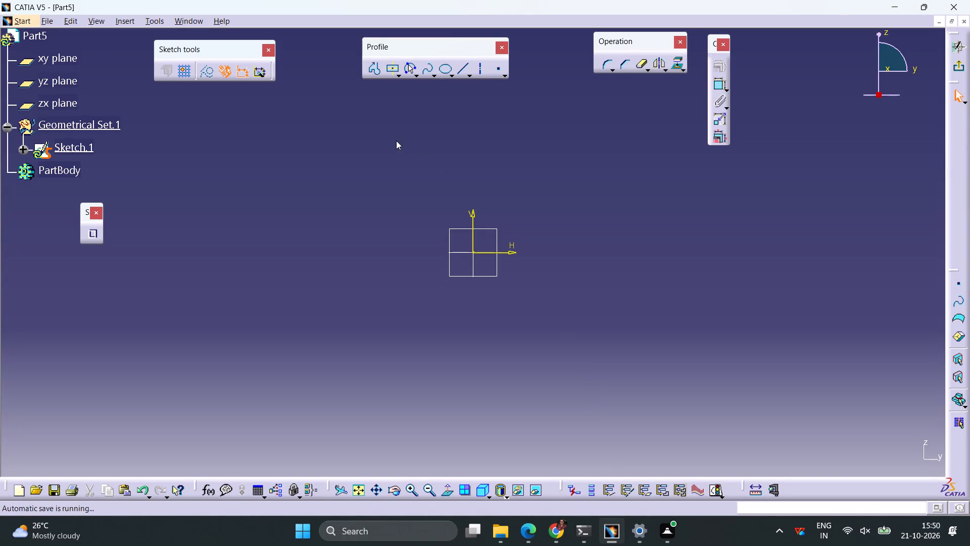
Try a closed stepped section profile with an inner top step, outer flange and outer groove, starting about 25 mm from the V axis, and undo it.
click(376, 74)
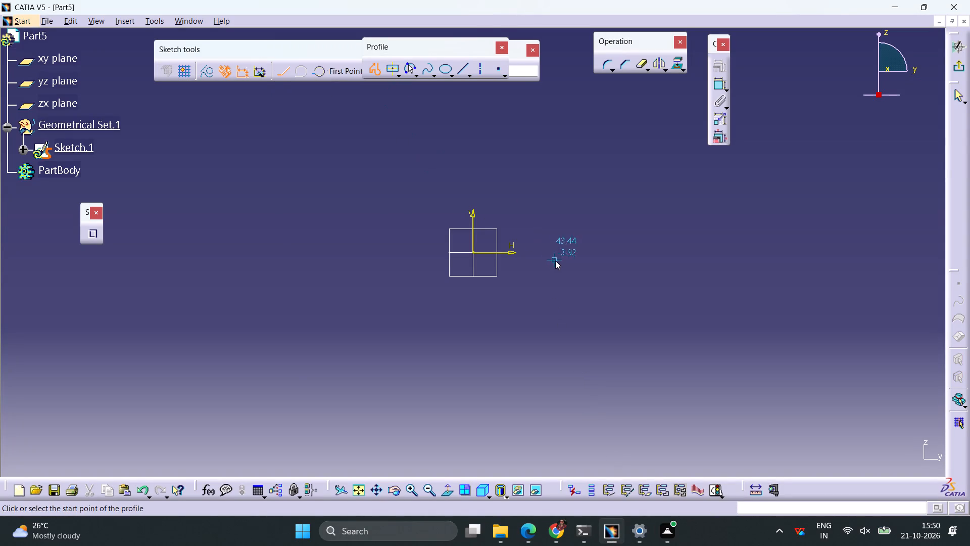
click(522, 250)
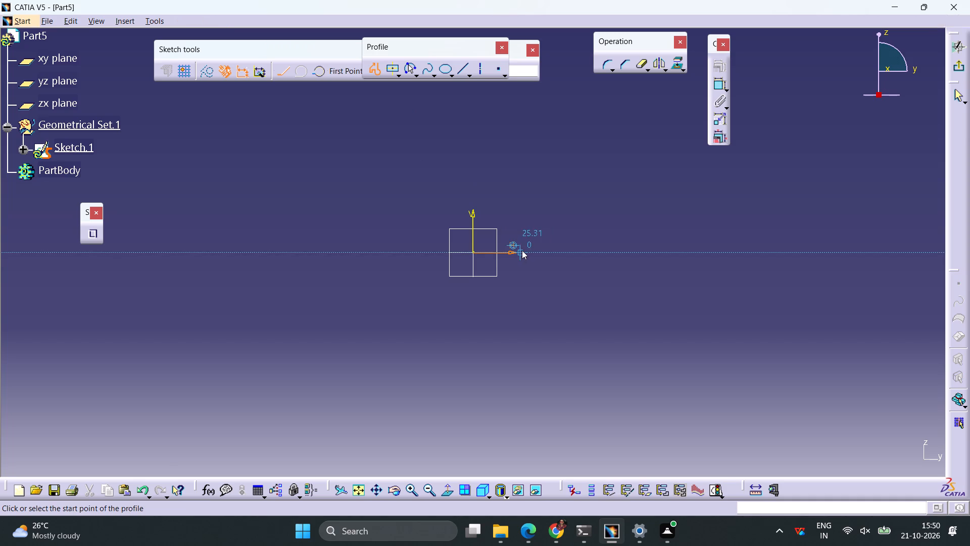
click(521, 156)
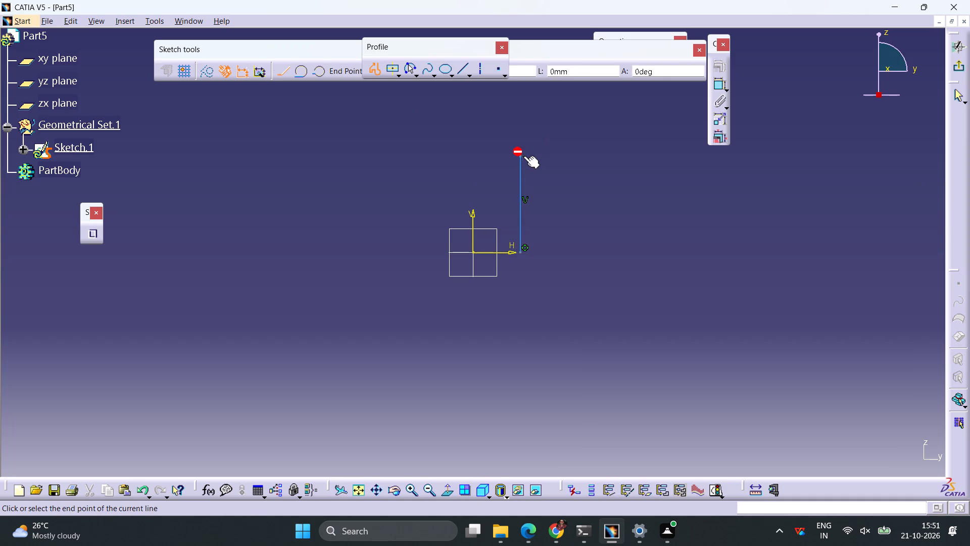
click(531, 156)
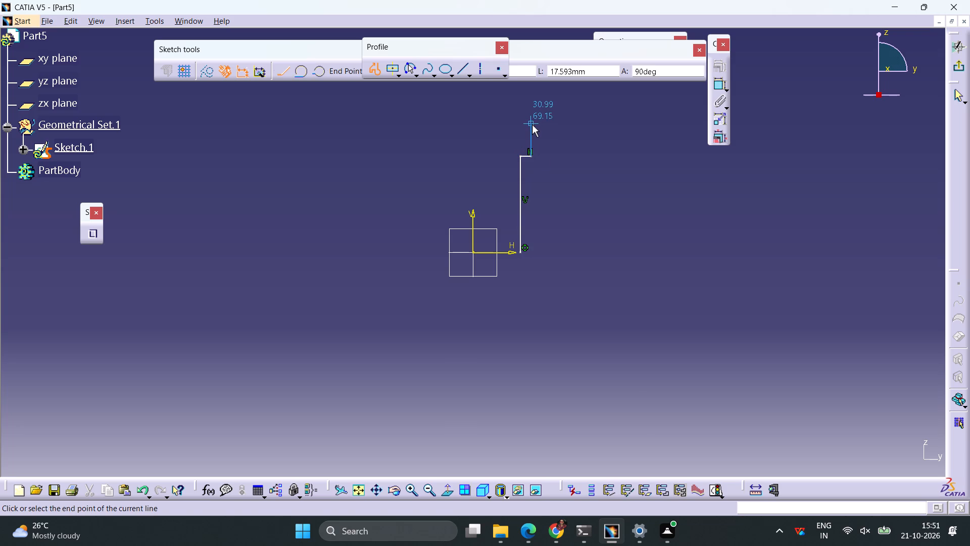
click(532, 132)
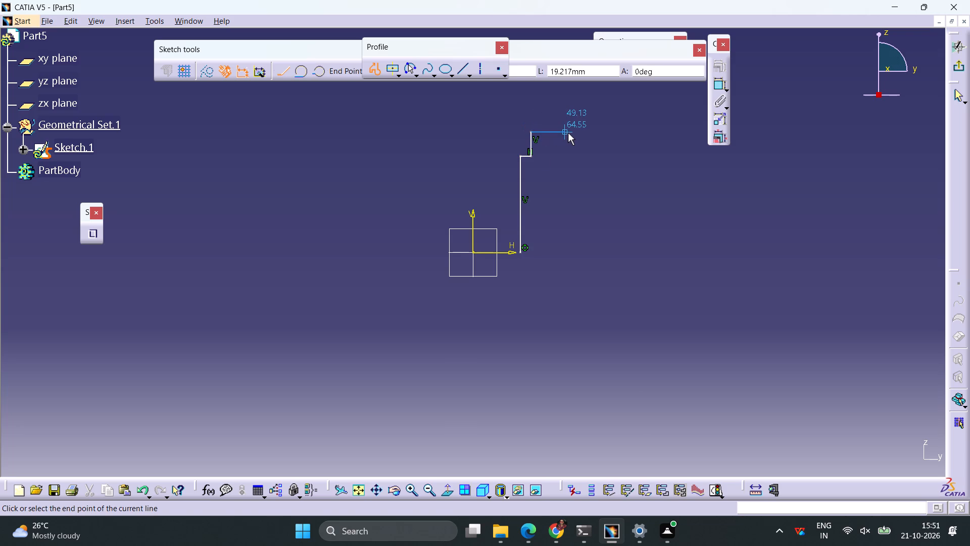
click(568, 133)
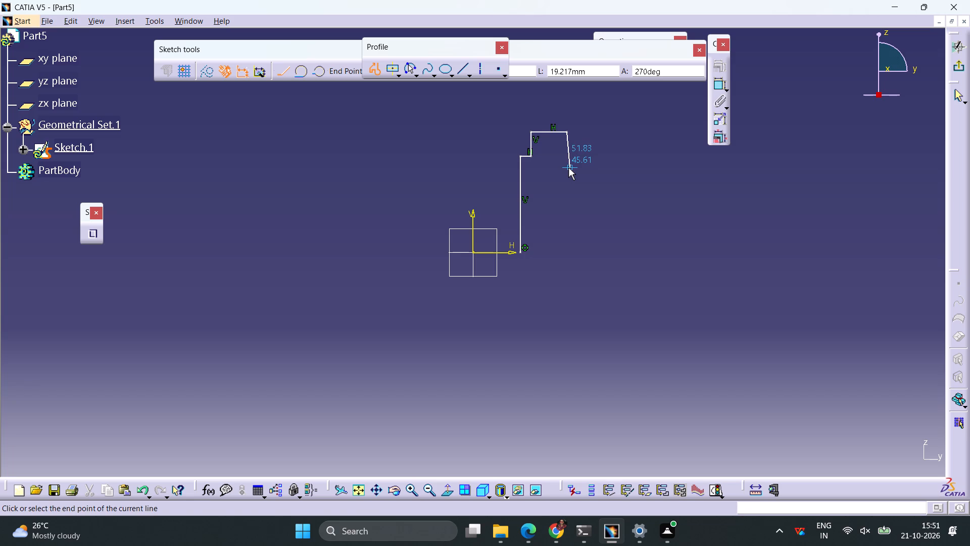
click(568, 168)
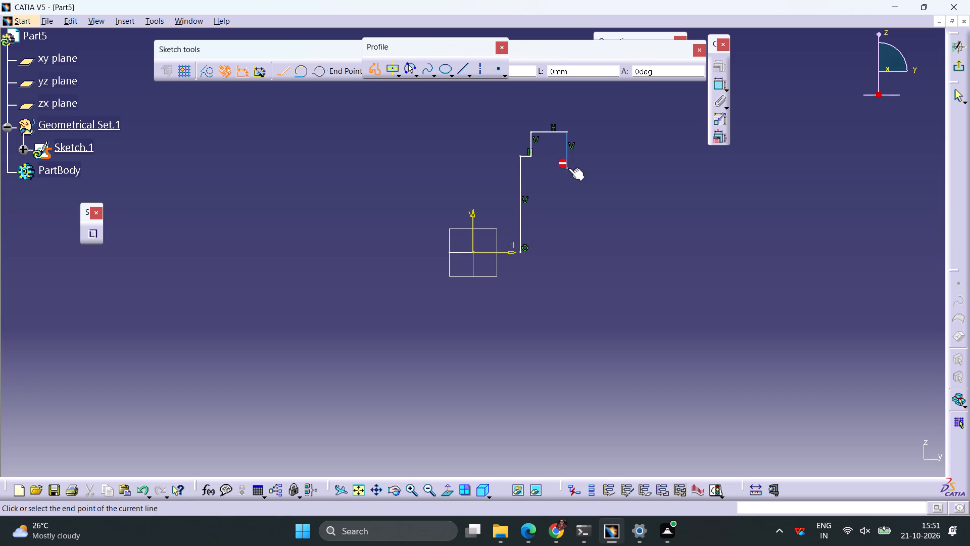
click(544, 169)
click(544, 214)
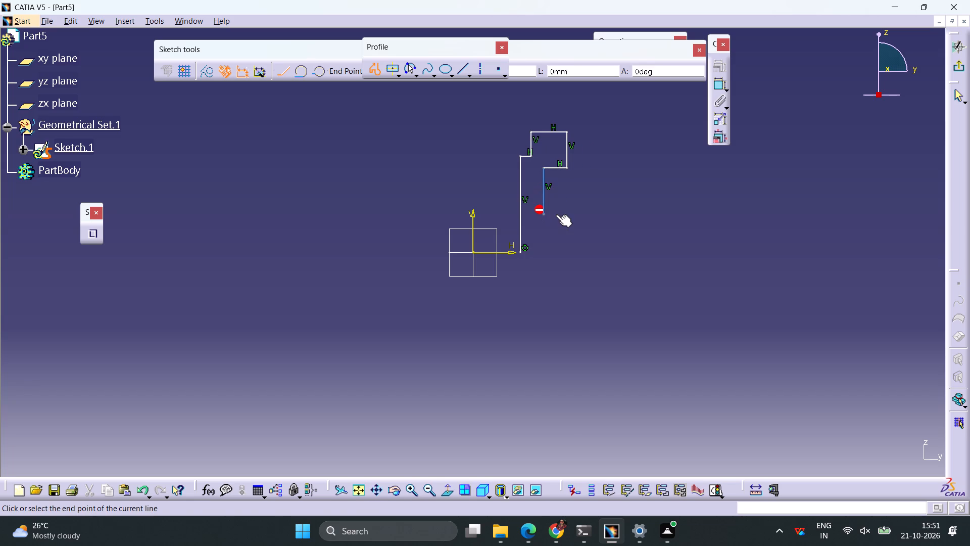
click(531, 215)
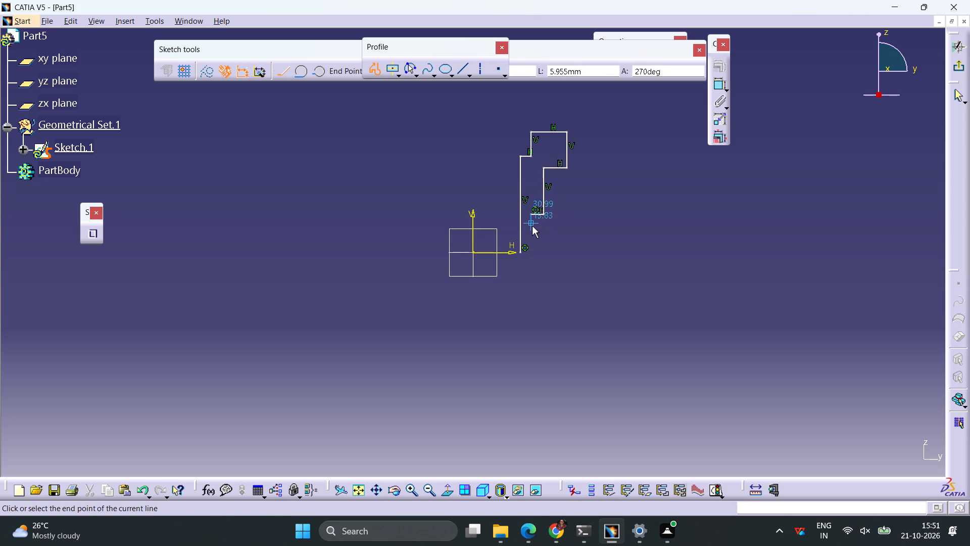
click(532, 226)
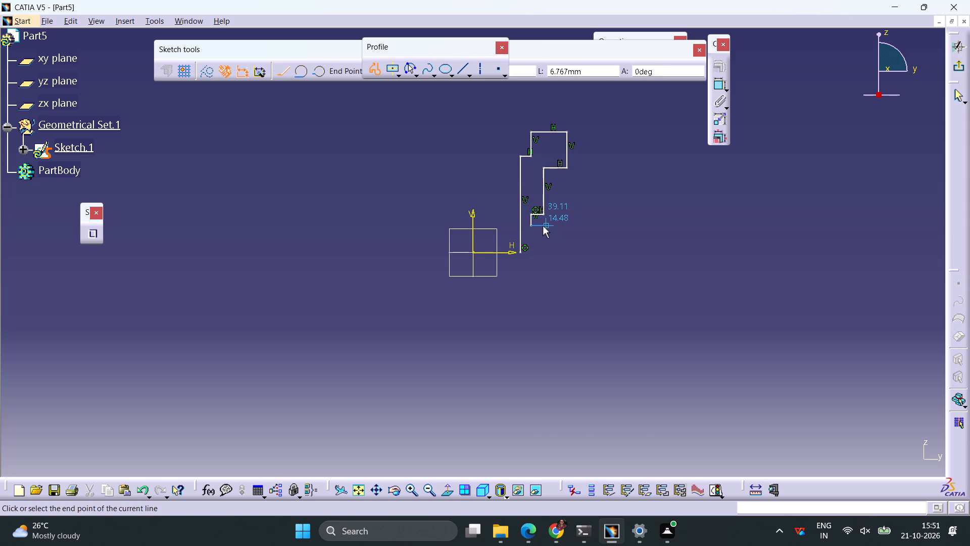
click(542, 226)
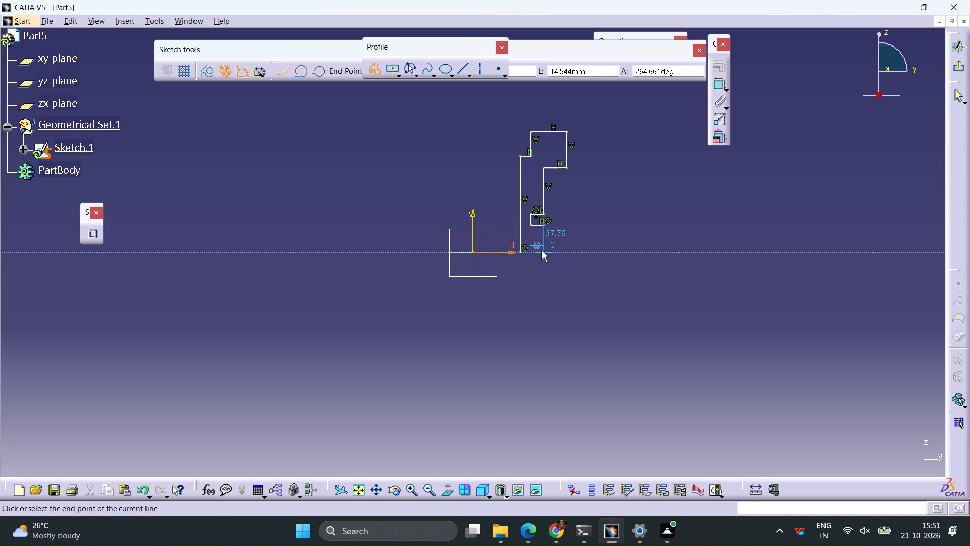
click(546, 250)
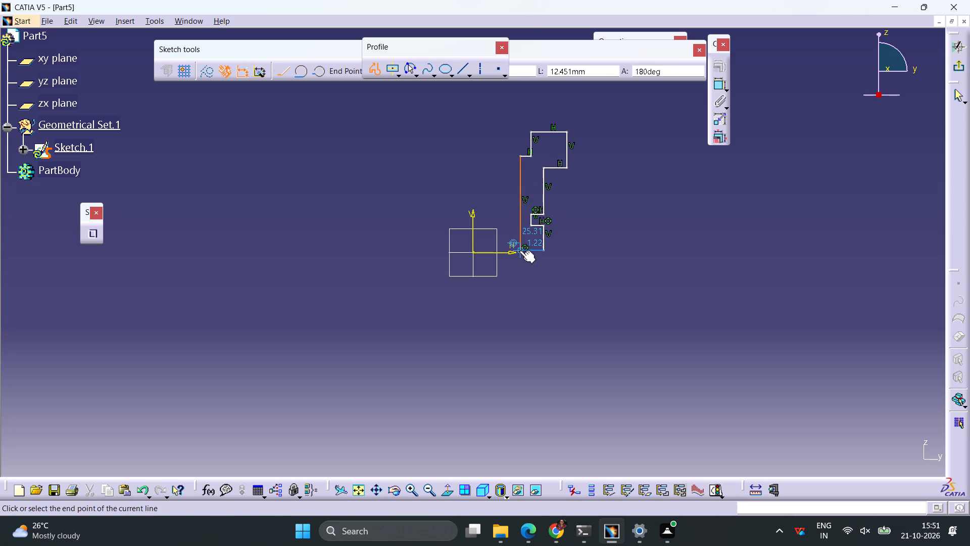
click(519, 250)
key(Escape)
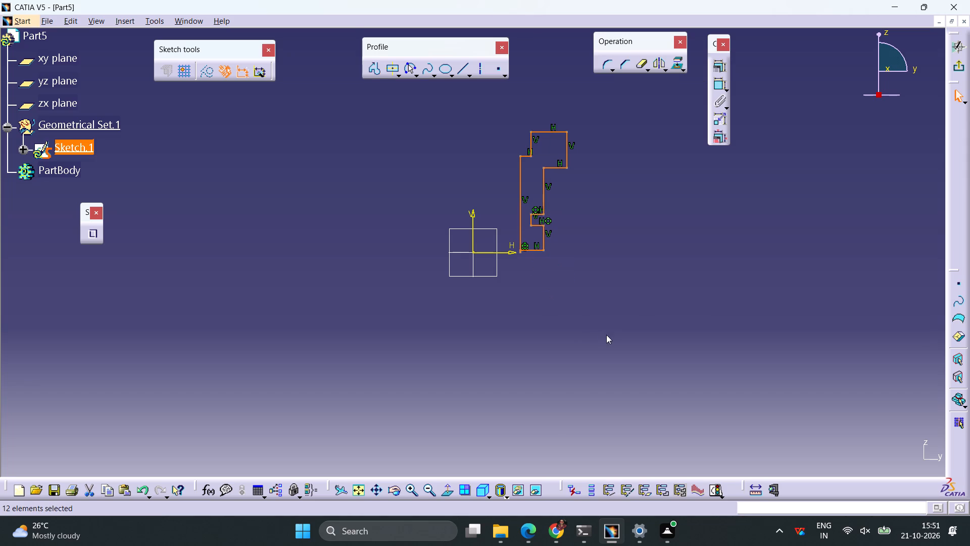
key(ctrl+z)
Sketch a closed wall profile on the H axis, about 19 mm wide and 49 mm tall, with an inner top step and a small outer groove.
click(374, 73)
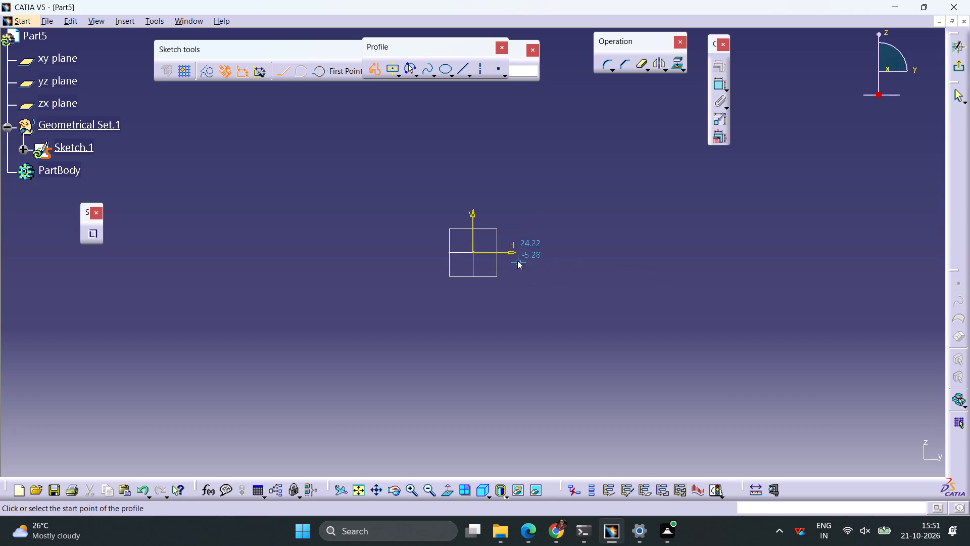
click(504, 252)
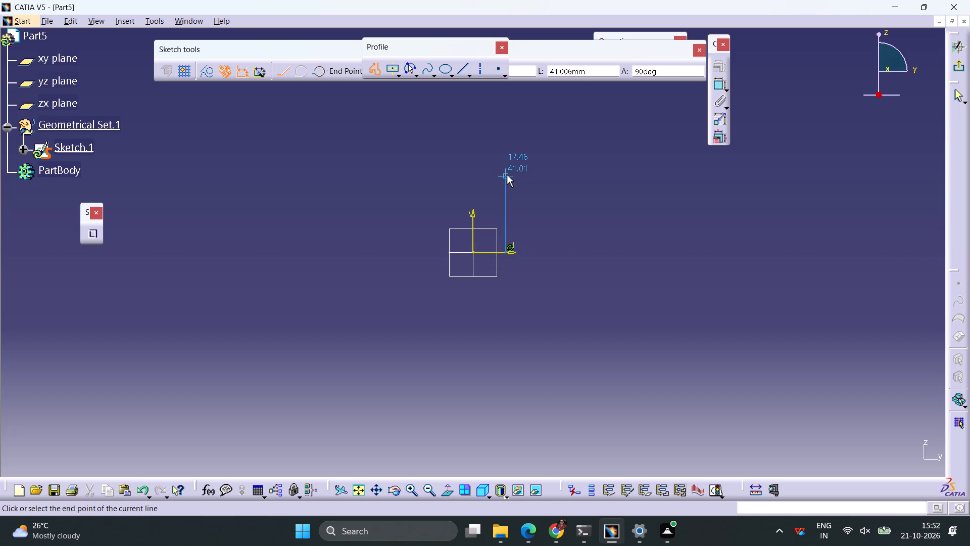
click(507, 175)
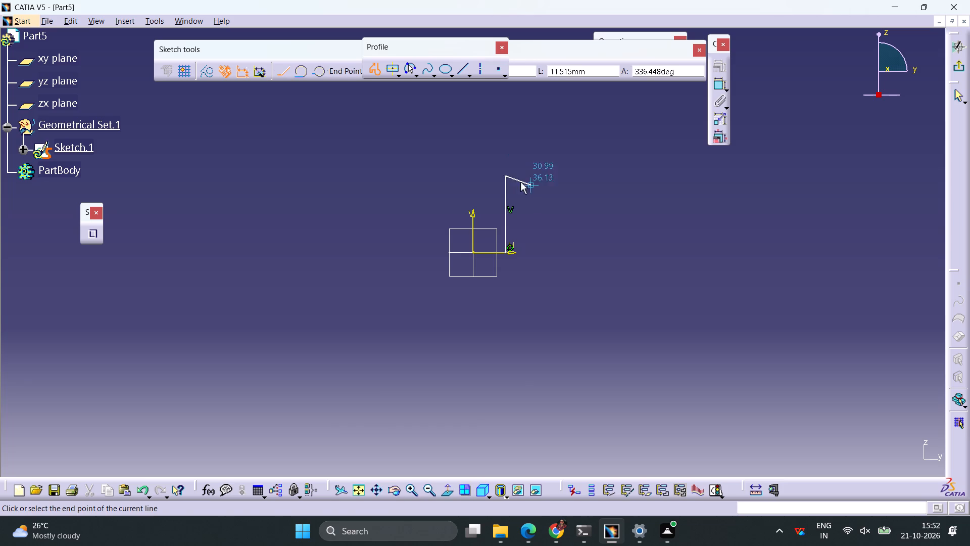
click(522, 175)
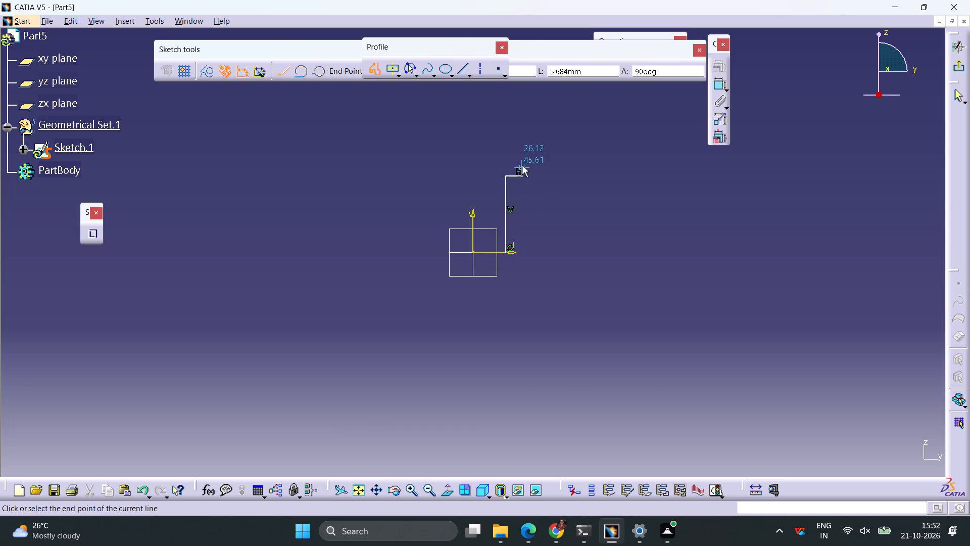
click(522, 160)
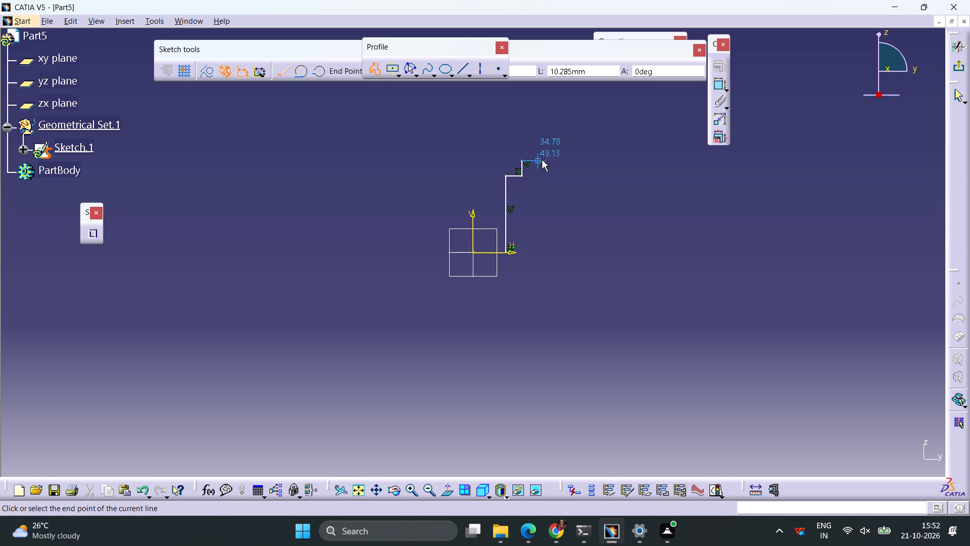
click(542, 160)
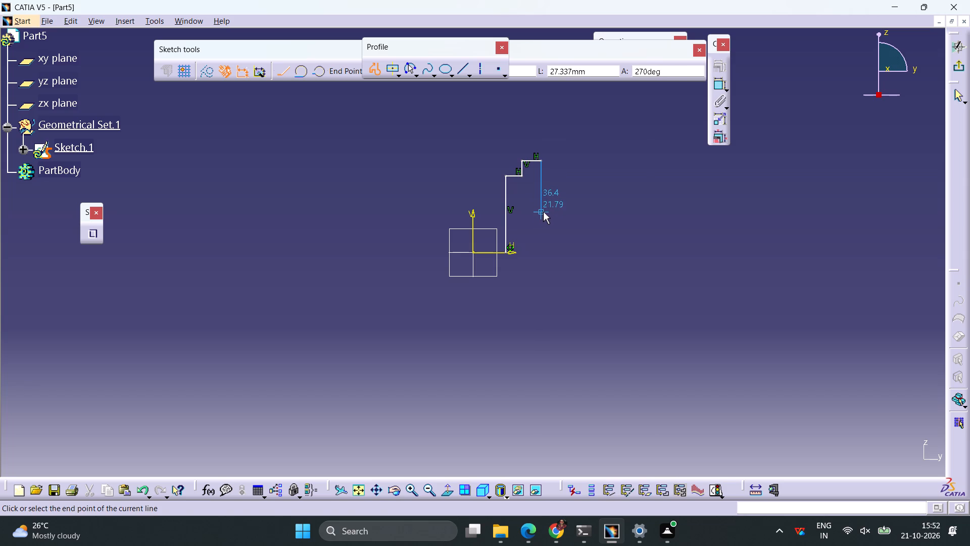
click(543, 212)
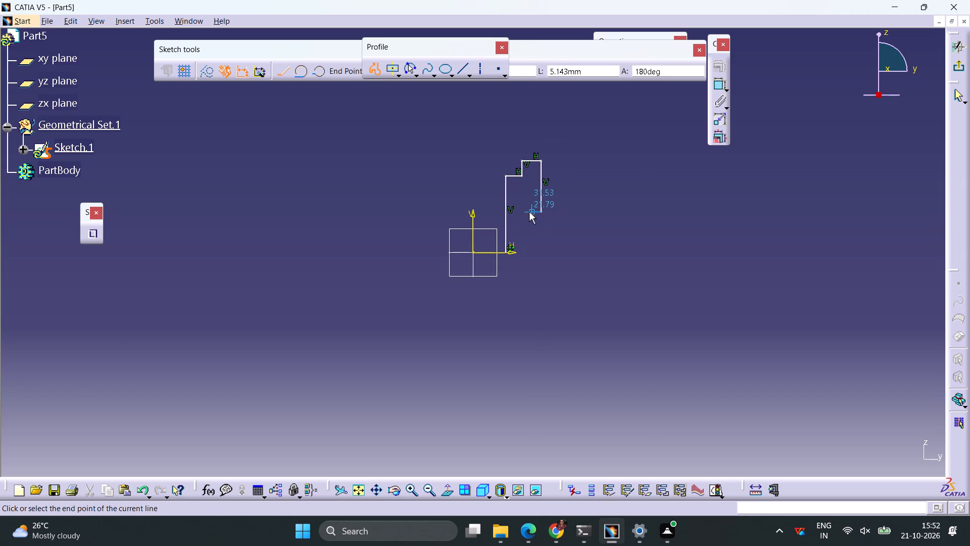
scroll(529, 212, up, 5)
scroll(531, 212, down, 2)
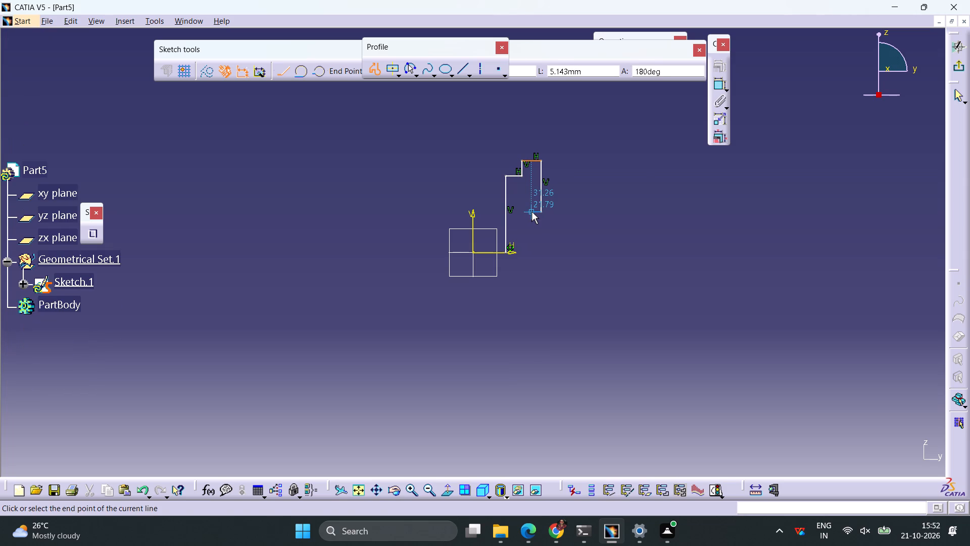
ctrl+middle_drag(531, 212, 539, 156)
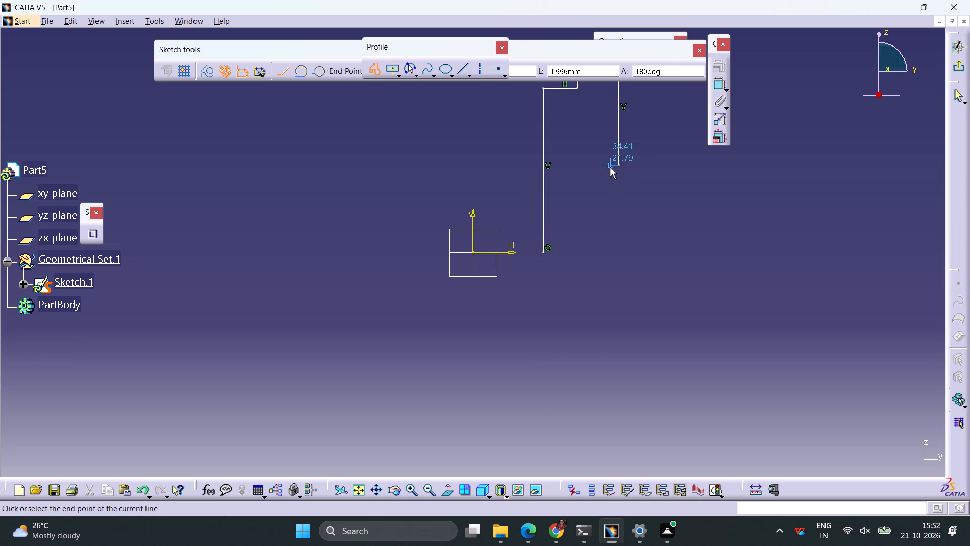
click(607, 167)
click(608, 184)
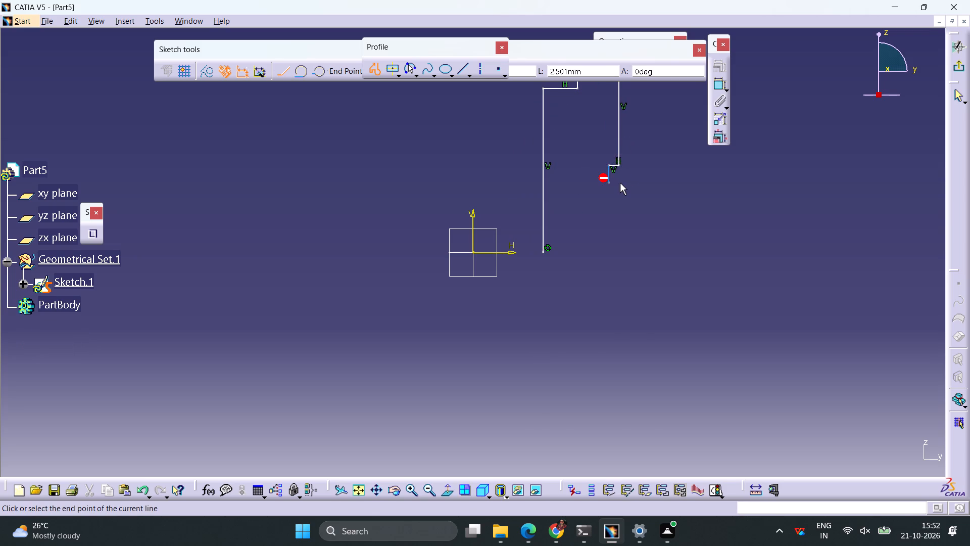
click(620, 183)
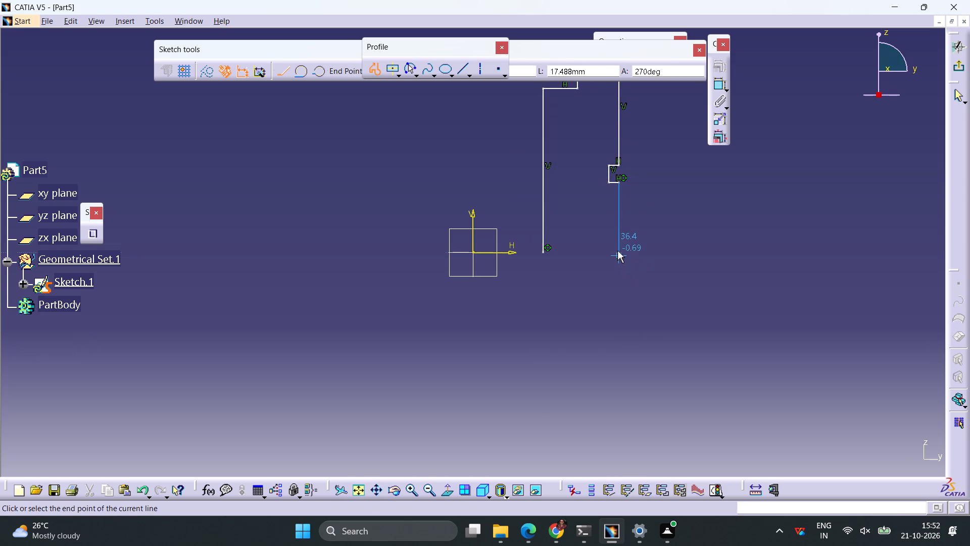
click(617, 249)
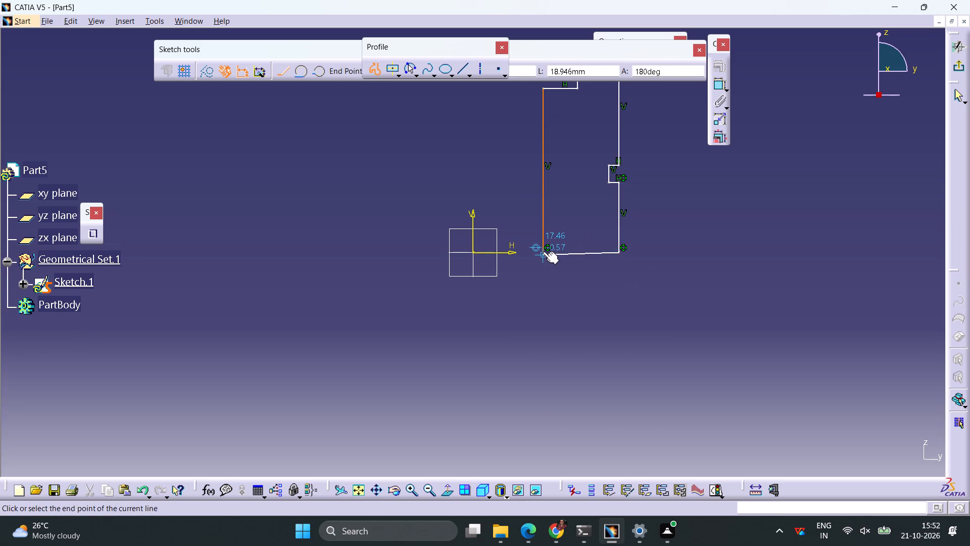
click(543, 251)
click(673, 214)
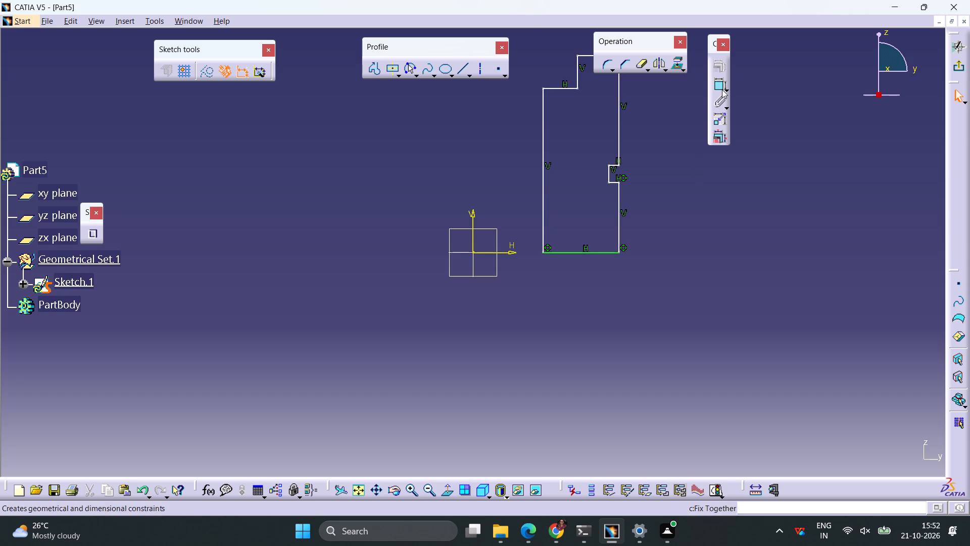
Dimension the profile's bottom edge and set it to 25 mm, consulting section A-A of the reference drawing in Microsoft Edge.
click(719, 83)
click(599, 254)
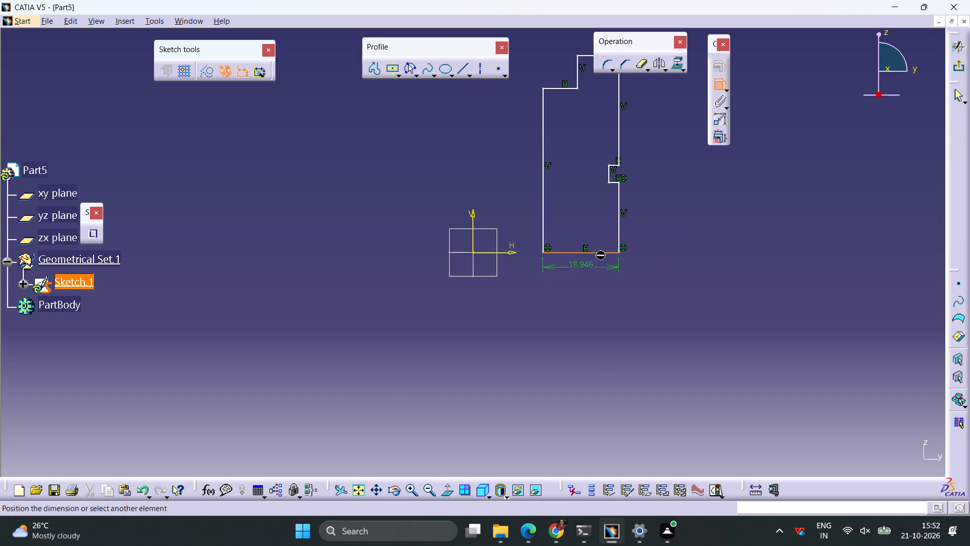
click(591, 286)
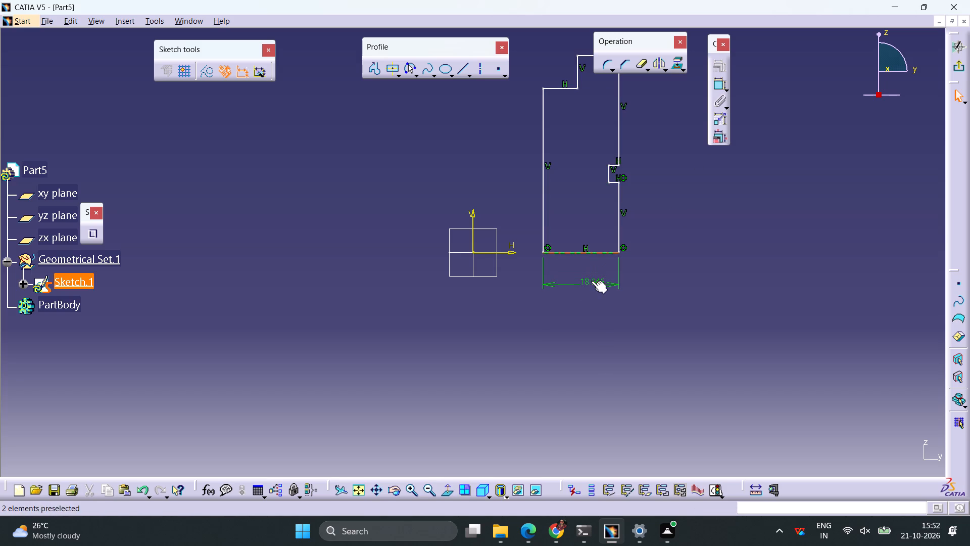
double_click(591, 281)
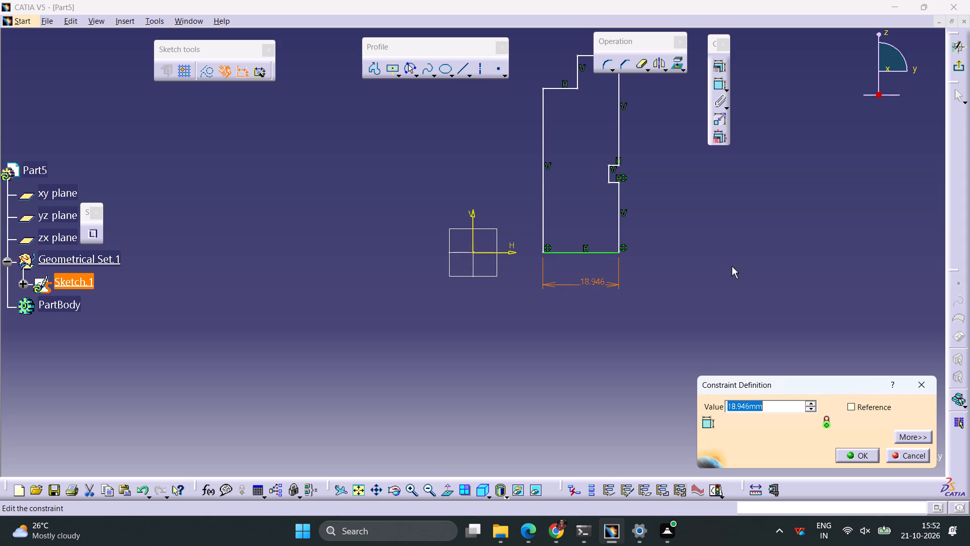
click(534, 528)
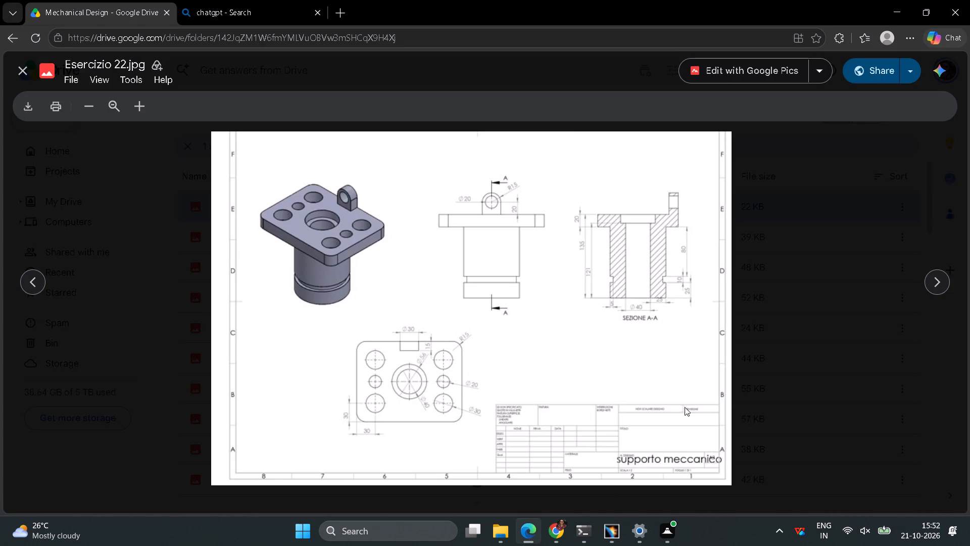
scroll(663, 303, up, 9)
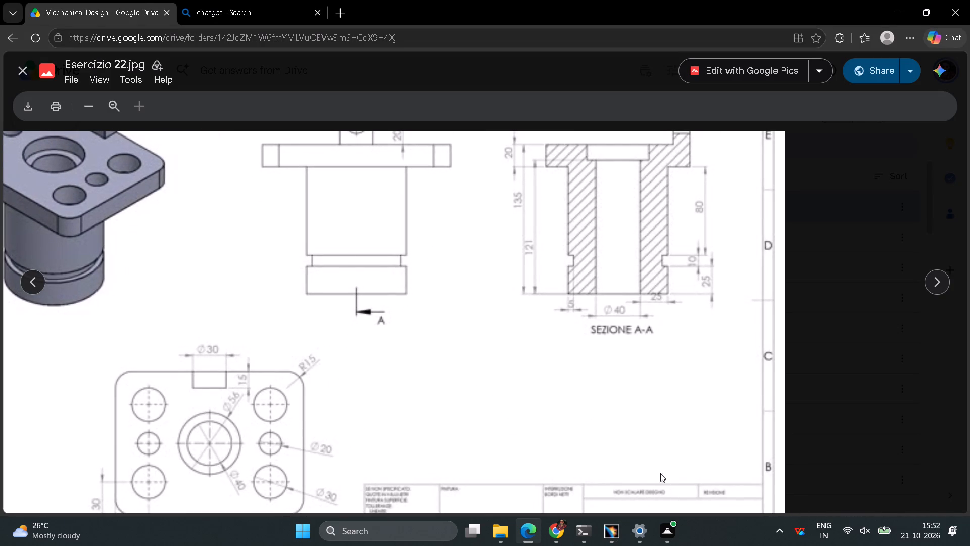
click(609, 532)
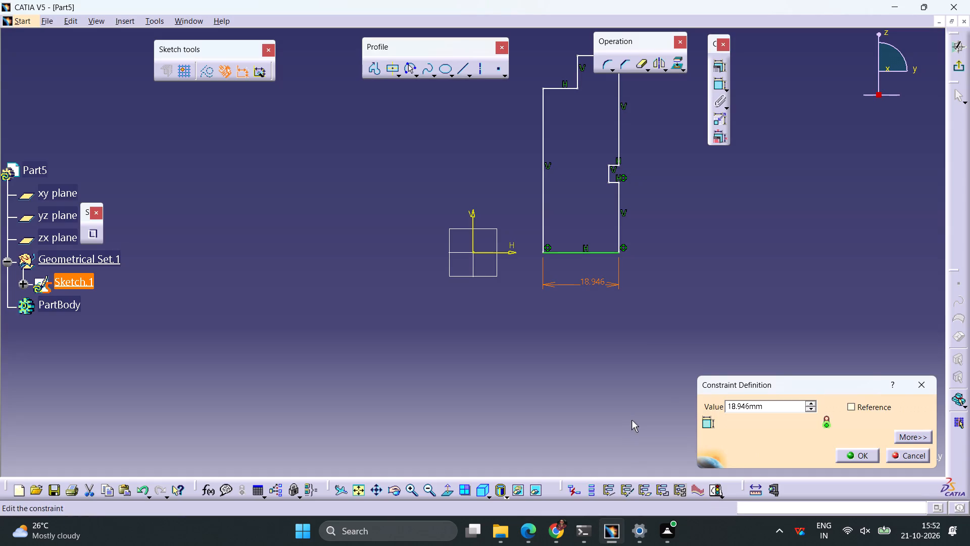
drag(773, 411, 673, 417)
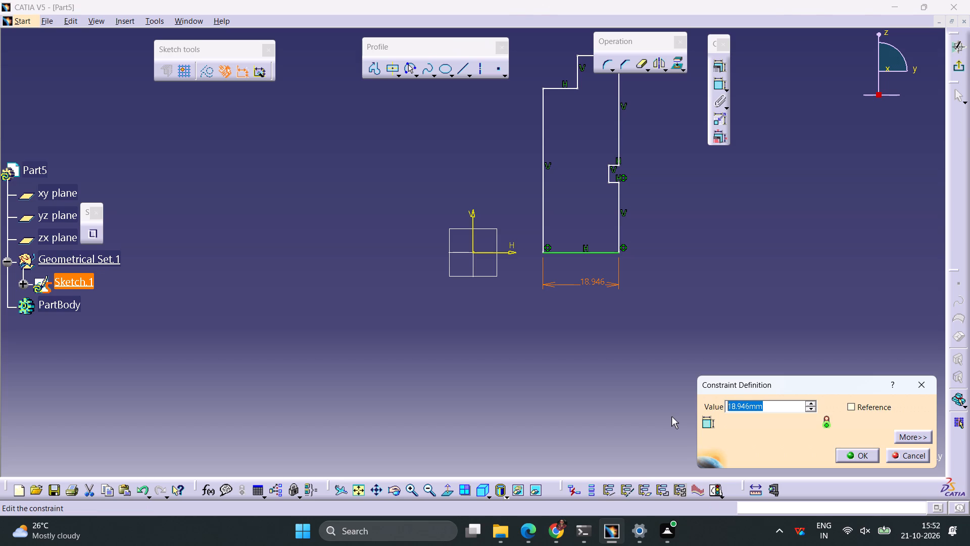
text(25)
key(Return)
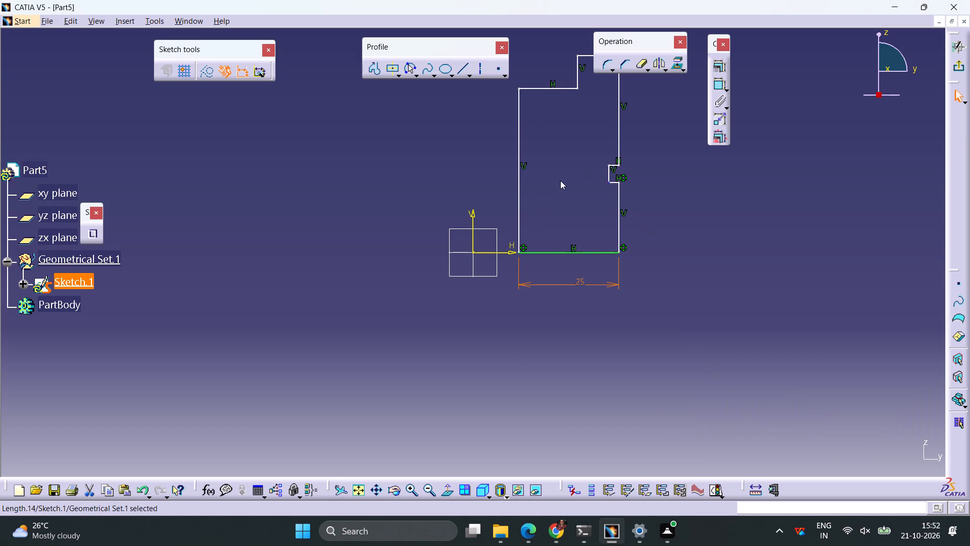
Dimension the distance from the V axis to the profile's inner vertical edge and set it to 20 mm.
click(515, 223)
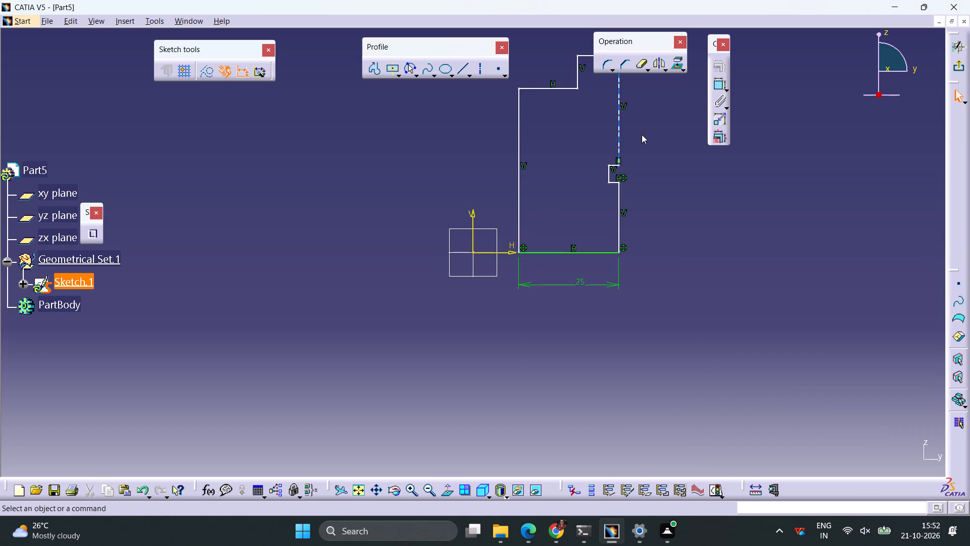
double_click(716, 88)
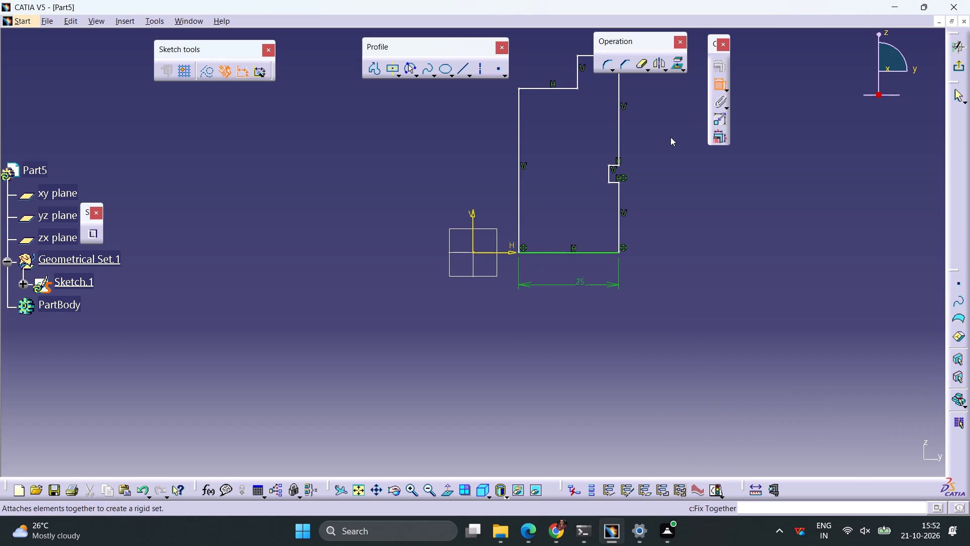
click(517, 237)
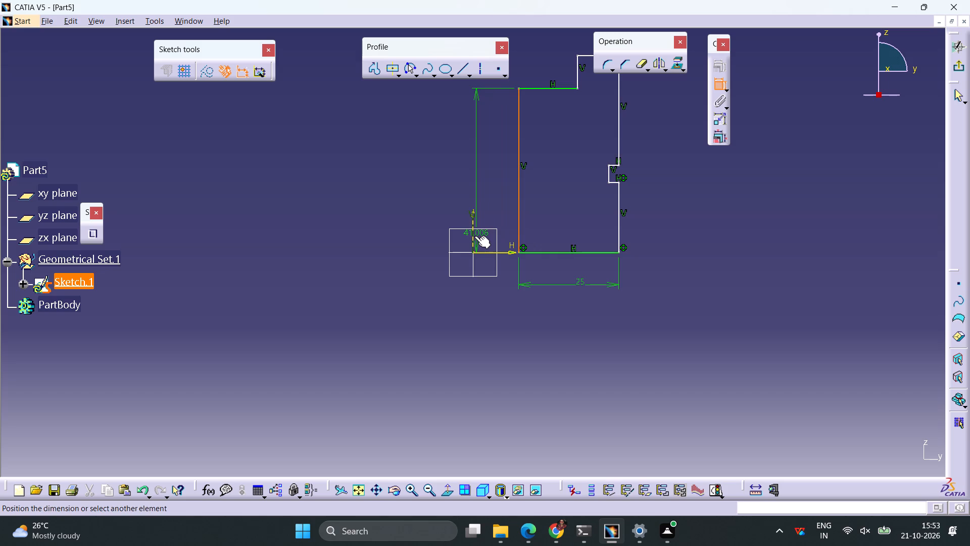
click(474, 236)
click(488, 225)
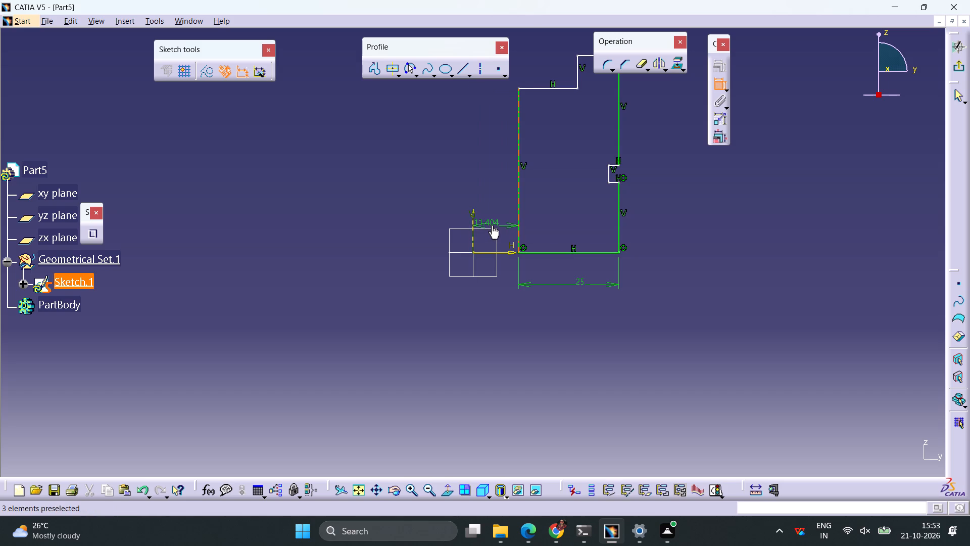
double_click(491, 225)
text(20)
key(Return)
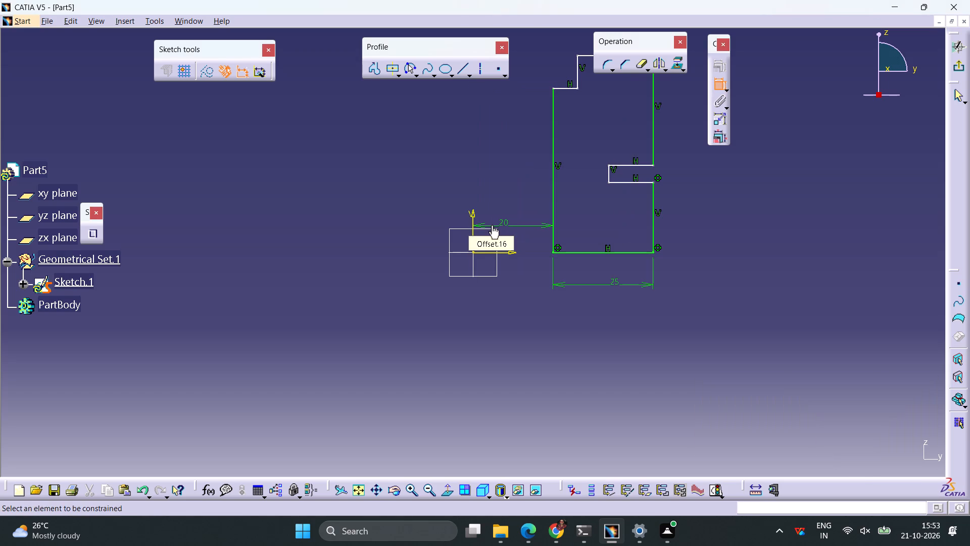
Dimension the outer vertical edge below the groove and set its length to 25 mm.
click(654, 226)
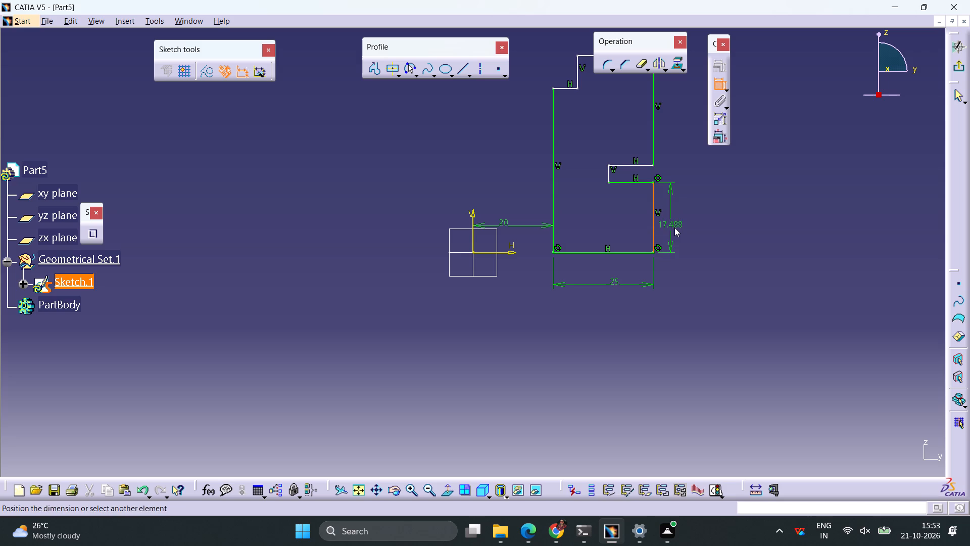
click(677, 227)
click(681, 221)
click(681, 221)
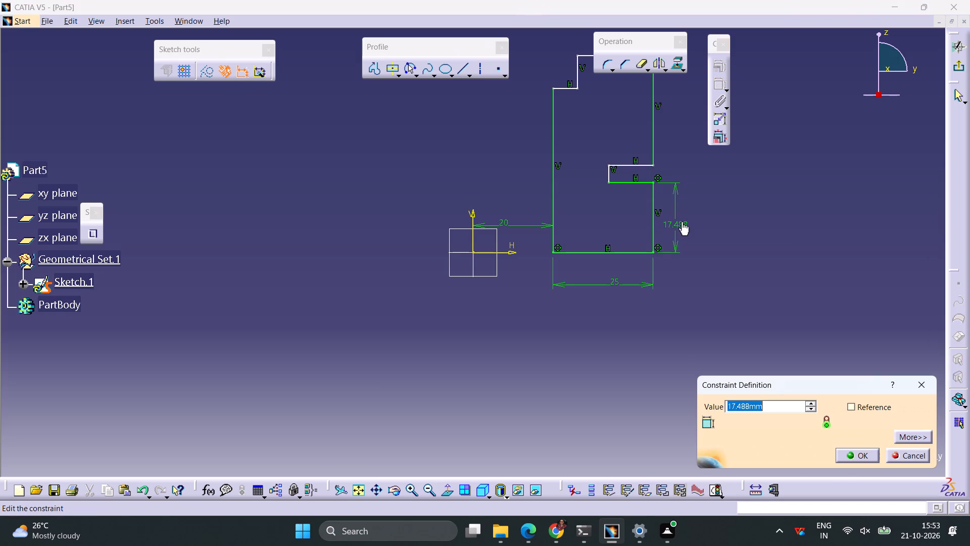
text(25)
key(Return)
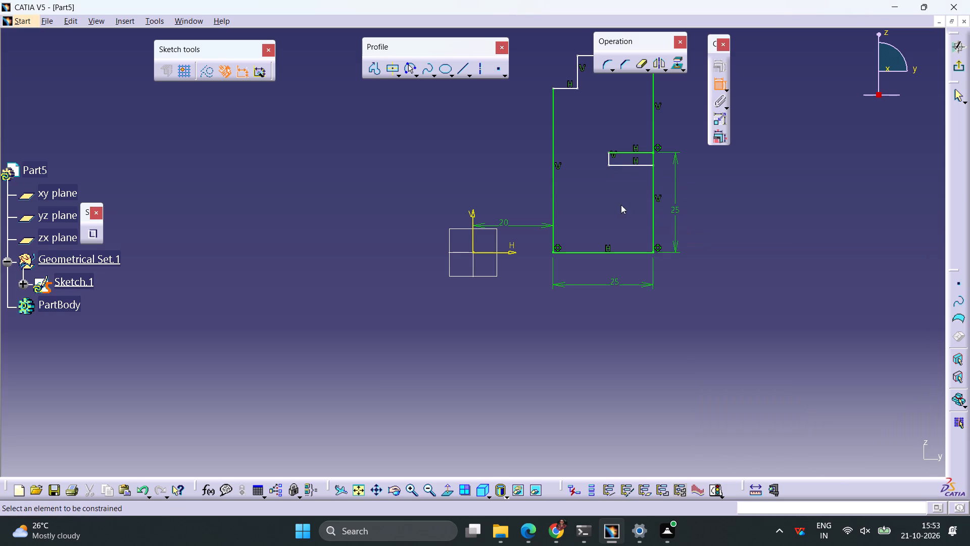
Dimension the profile's long inner vertical edge and set its length to 121 mm.
click(553, 182)
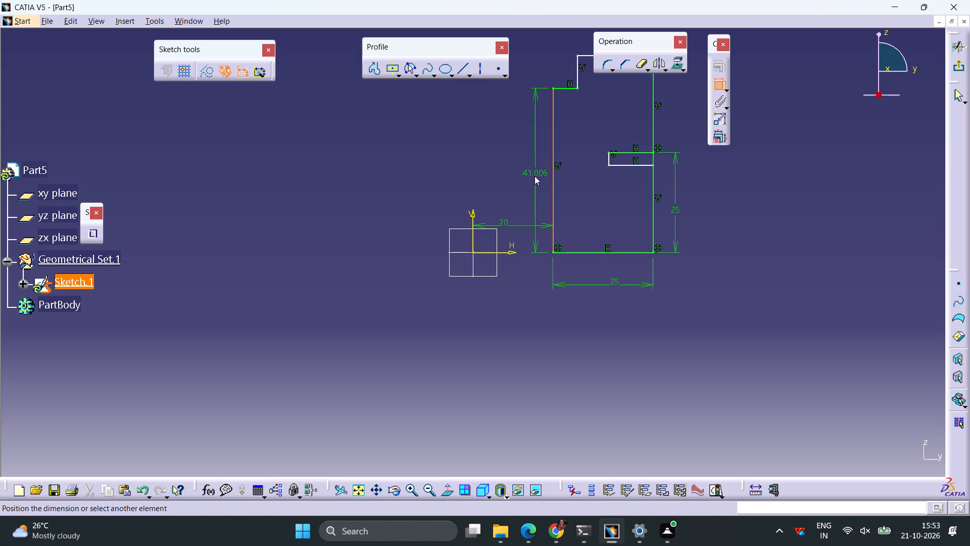
double_click(535, 176)
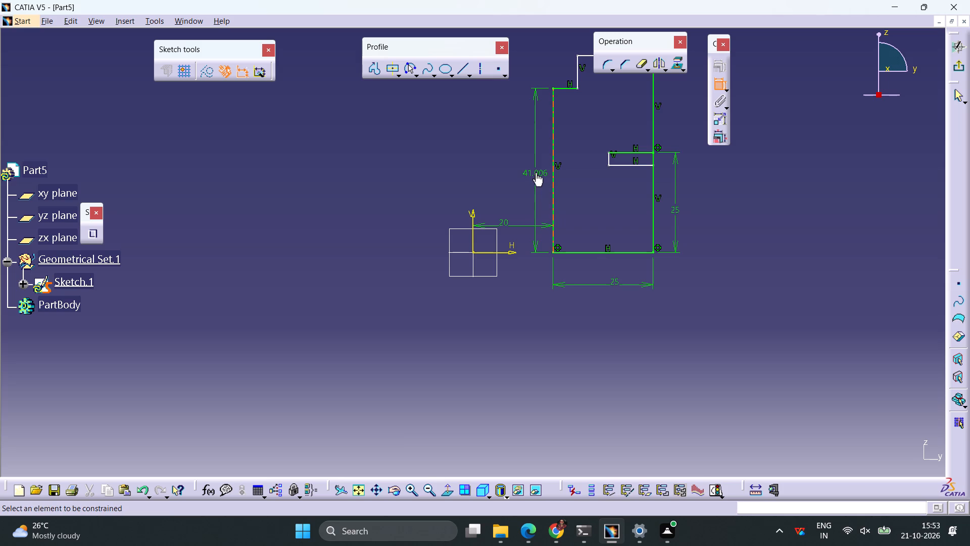
double_click(535, 172)
text(121)
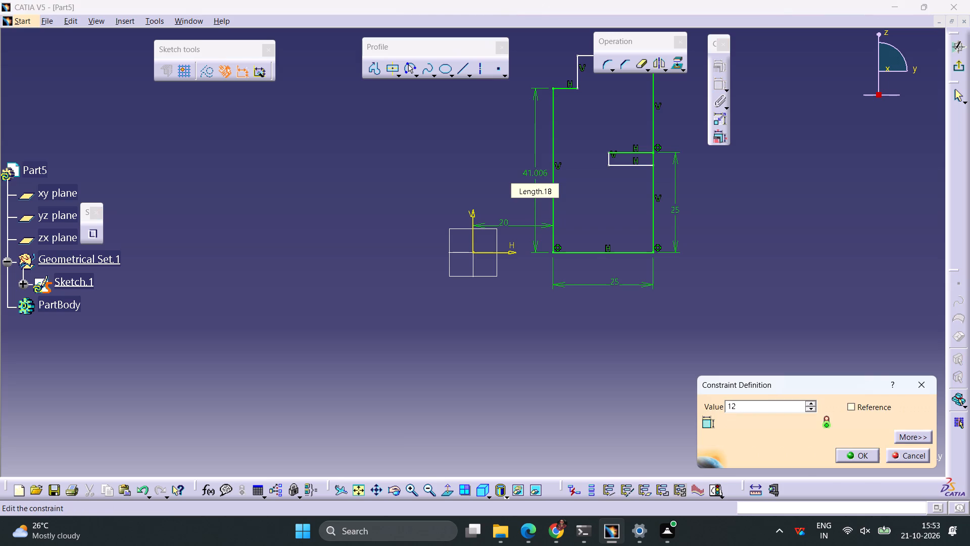
key(Return)
Dimension the length of the outer vertical edge above the groove.
scroll(613, 150, down, 3)
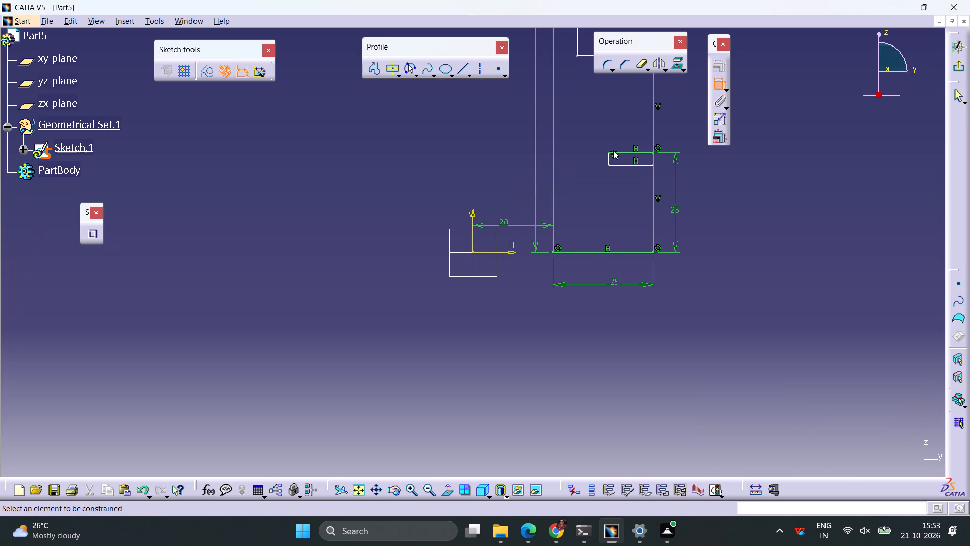
ctrl+middle_drag(679, 185, 662, 240)
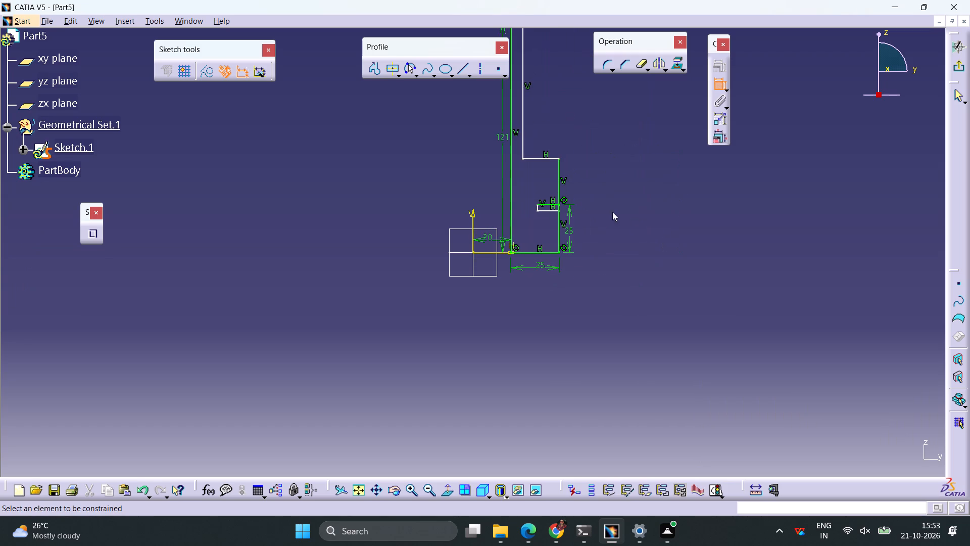
click(558, 187)
click(597, 179)
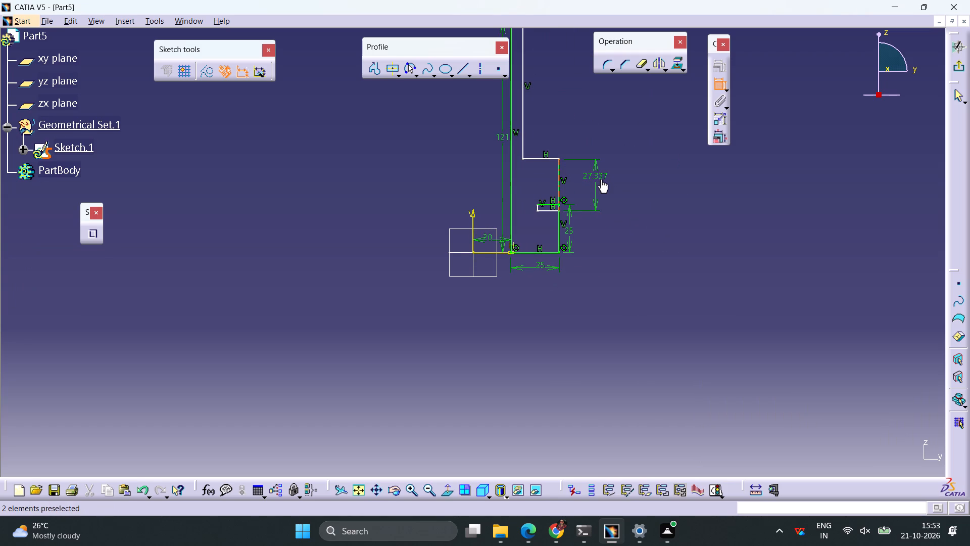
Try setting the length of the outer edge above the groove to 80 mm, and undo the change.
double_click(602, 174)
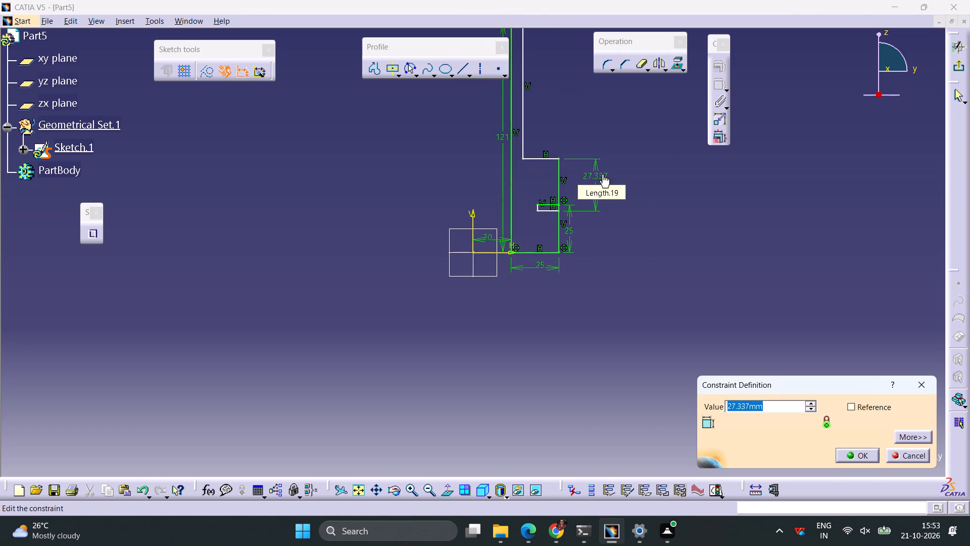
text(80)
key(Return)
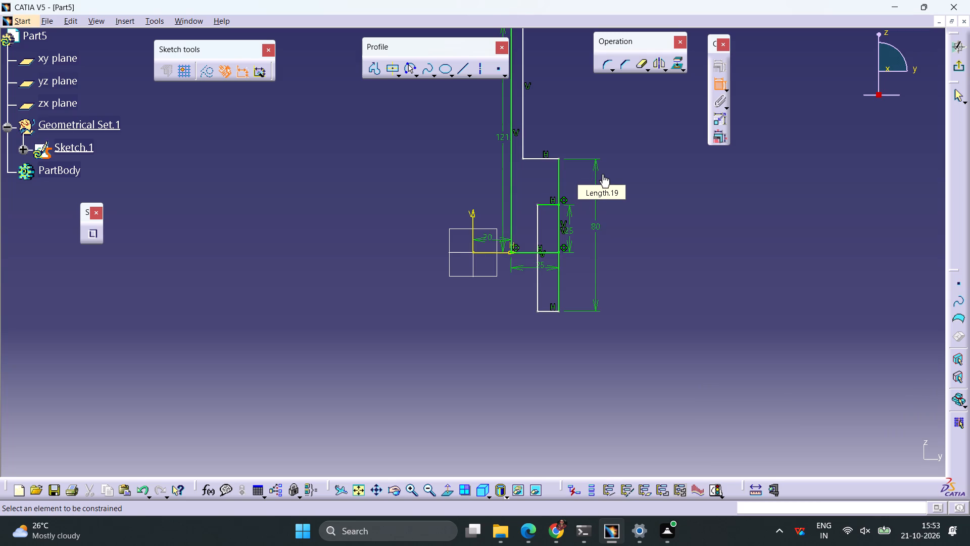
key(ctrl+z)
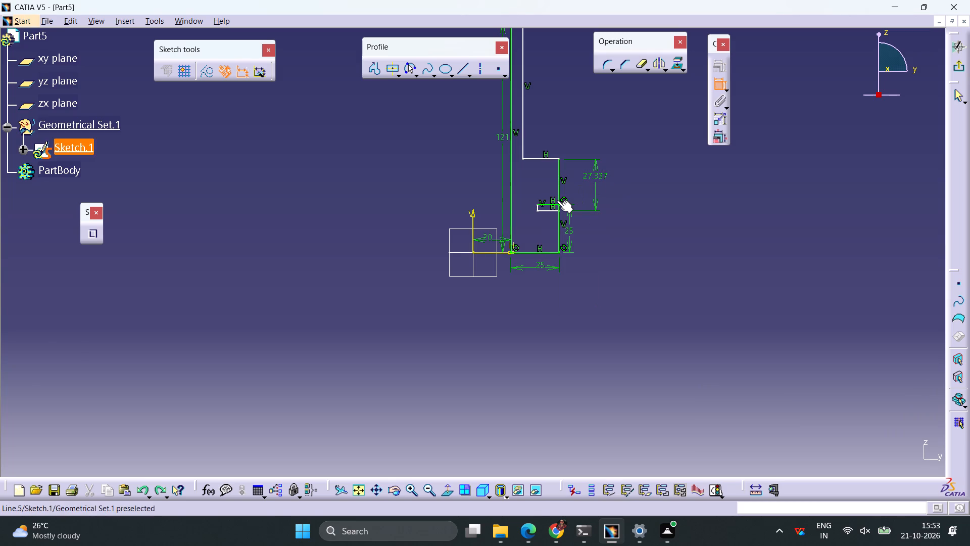
Set the outer edge above the groove to 80 mm, moving it upward so its lower end sits above the 25 mm edge.
scroll(557, 200, up, 4)
key(Escape)
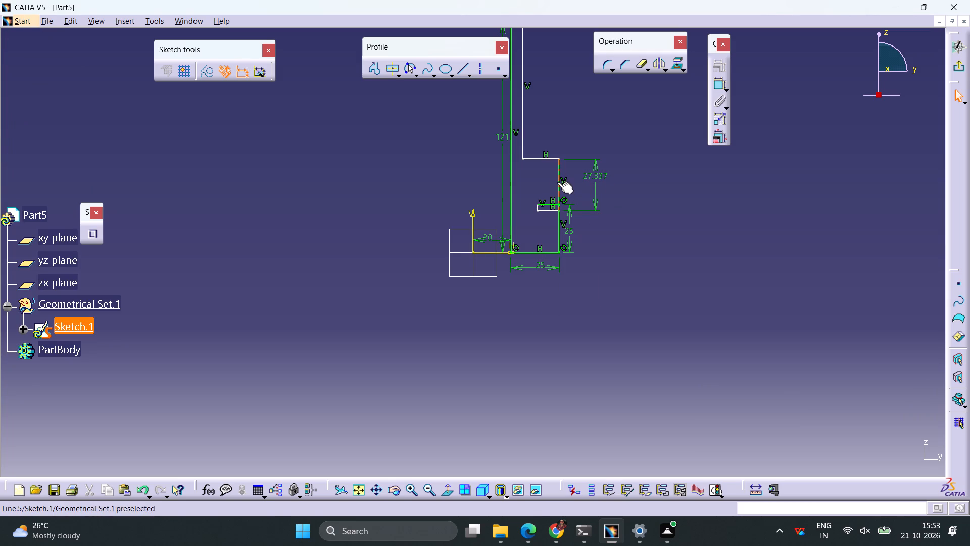
drag(557, 181, 557, 157)
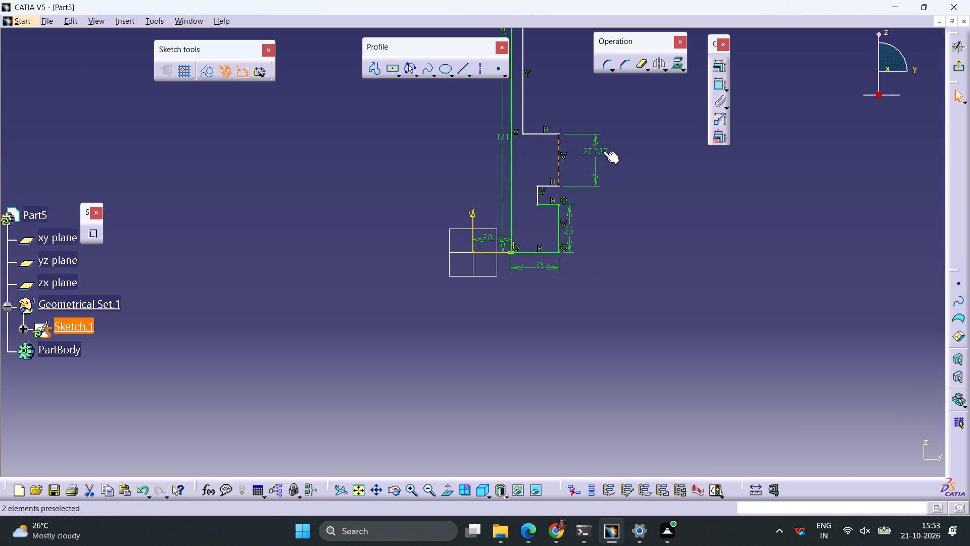
double_click(603, 152)
text(80)
key(Return)
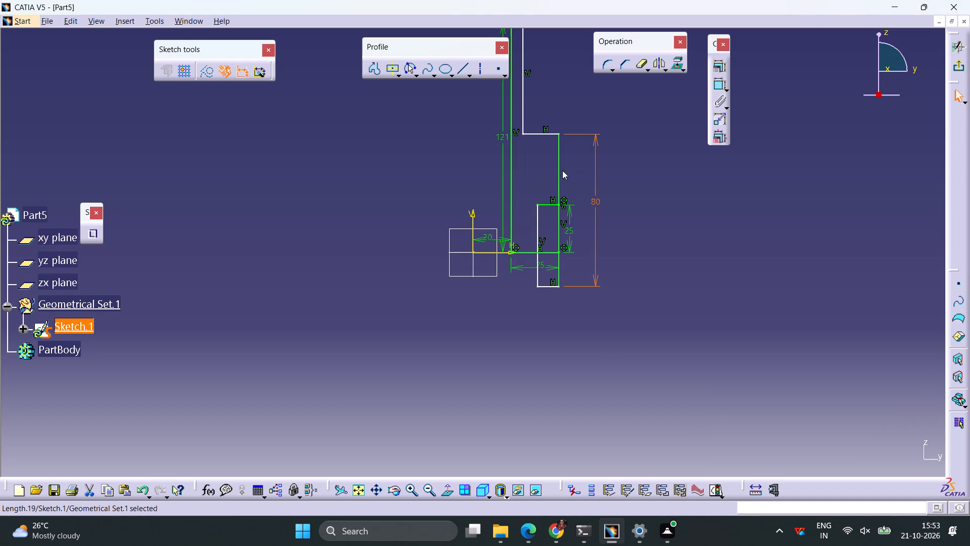
drag(557, 164, 557, 63)
Dimension the groove's inner vertical edge and set the groove height to 10 mm.
click(538, 192)
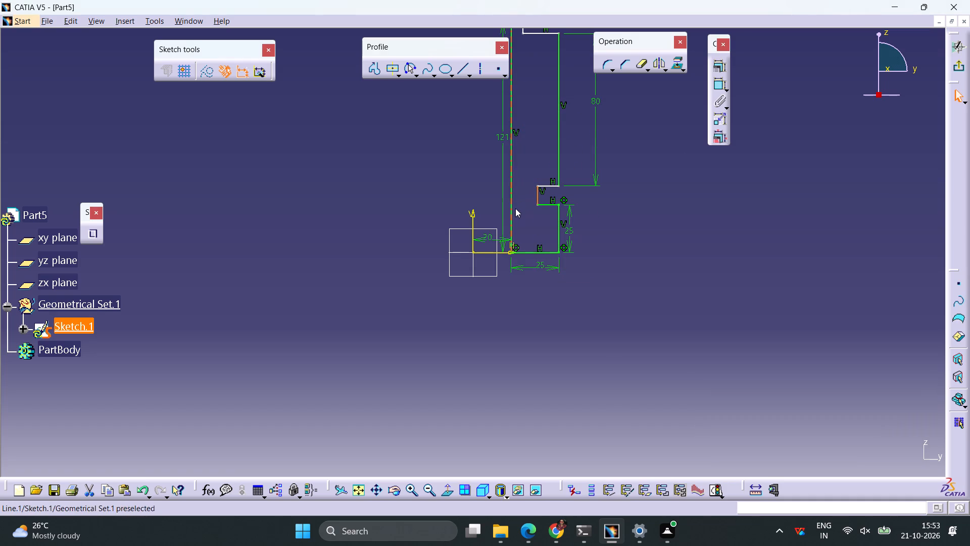
double_click(719, 87)
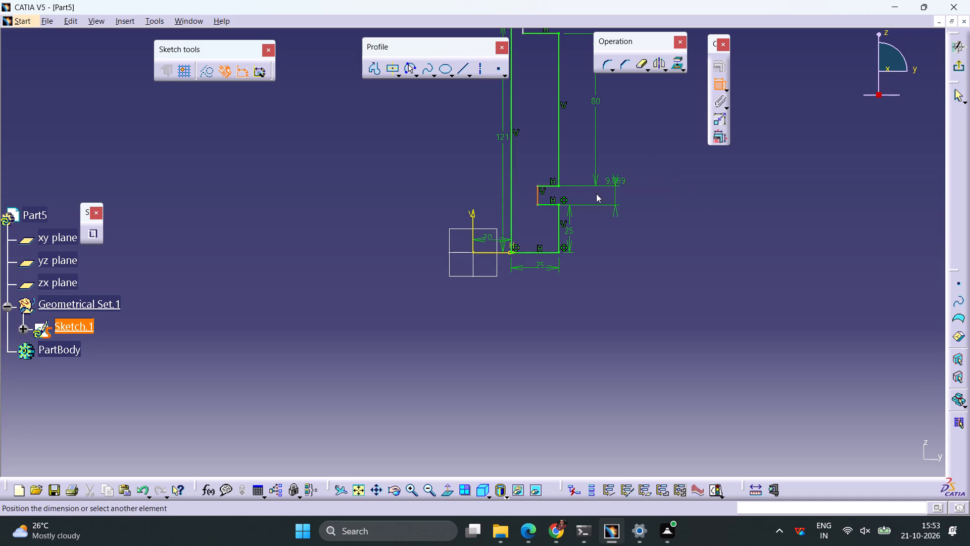
click(598, 232)
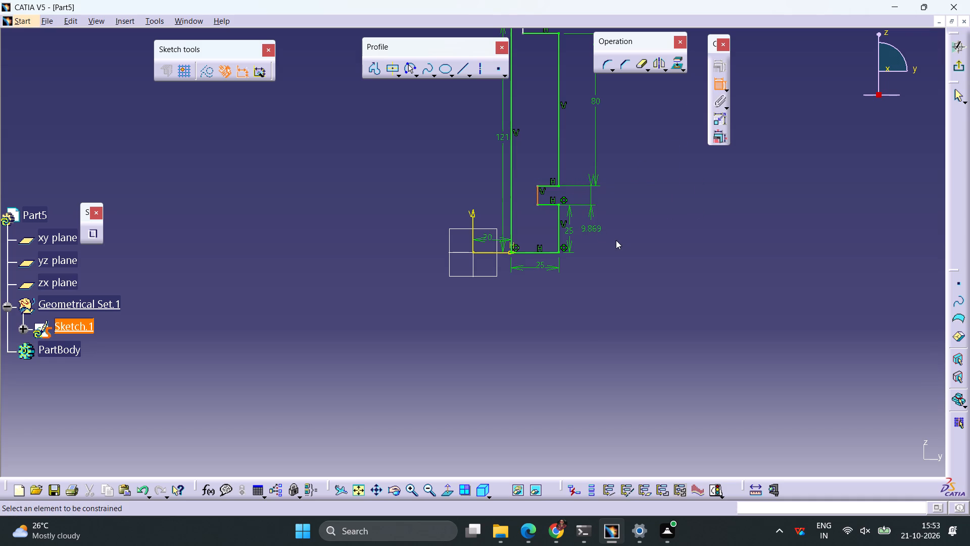
double_click(592, 229)
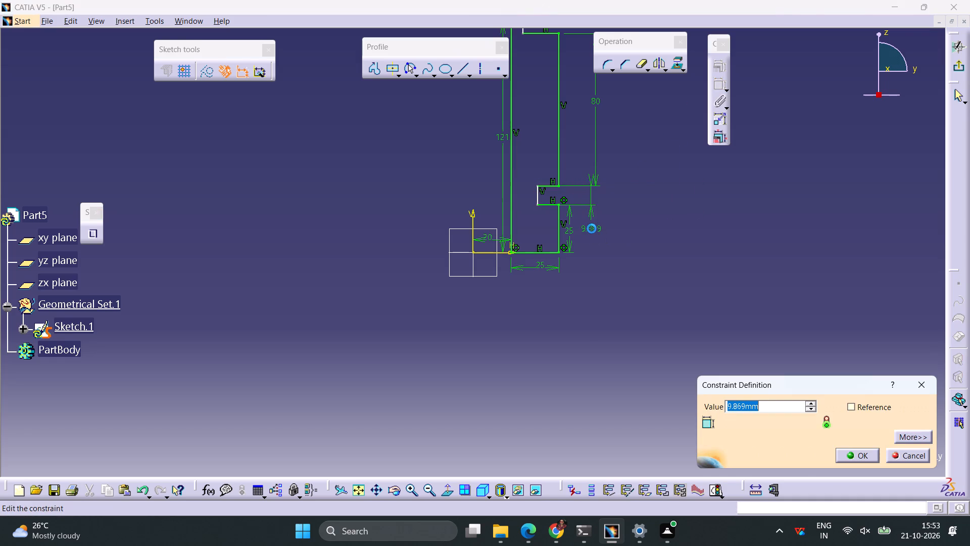
text(10)
key(Return)
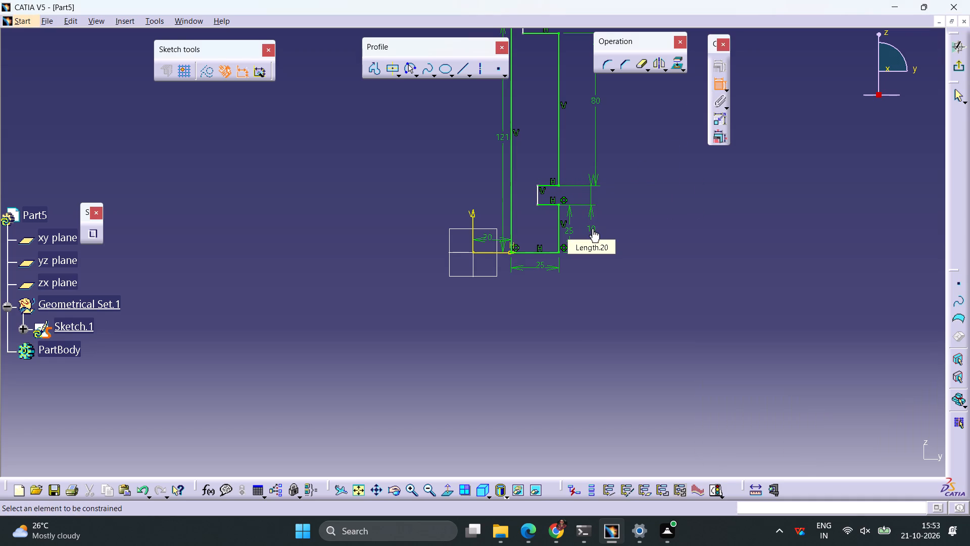
Dimension the groove's lower horizontal edge and set the groove depth to 5 mm, consulting section A-A in Microsoft Edge.
click(548, 206)
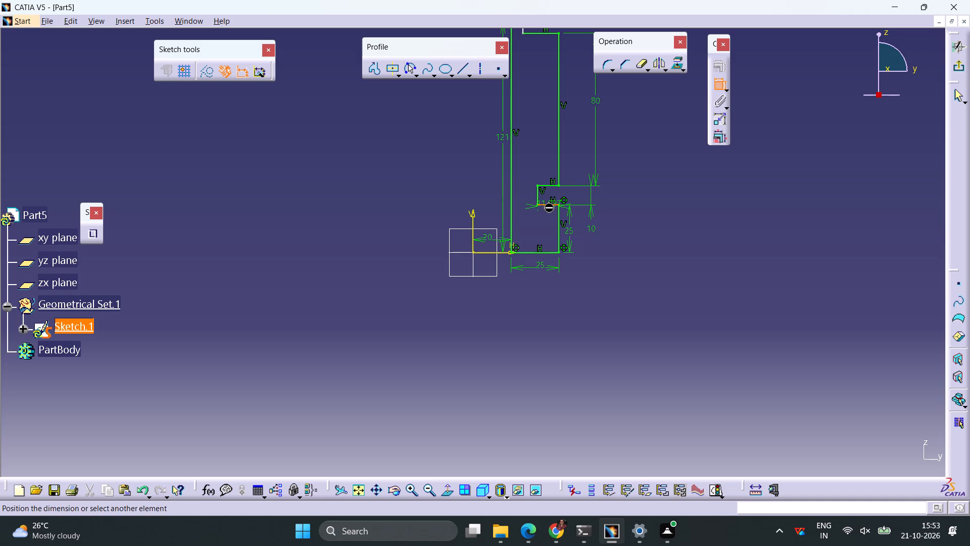
click(544, 225)
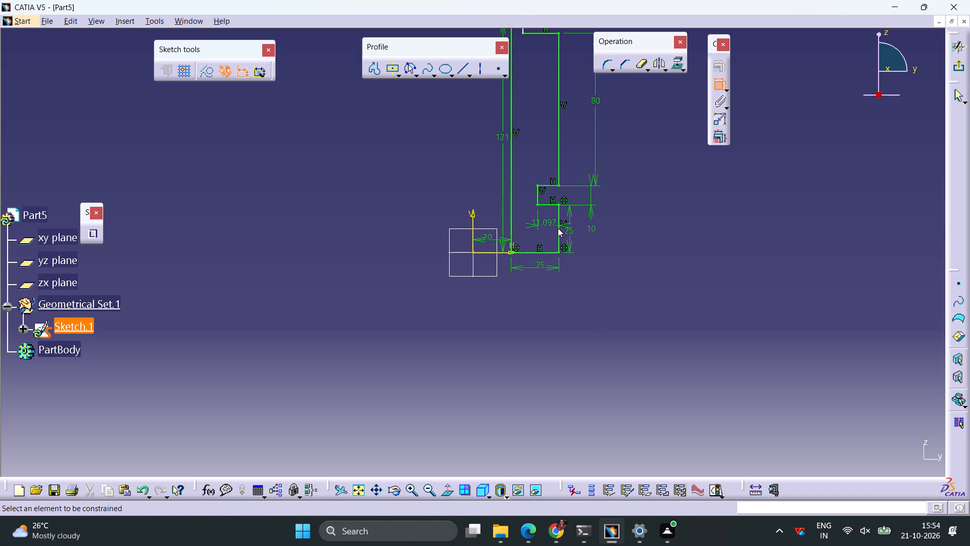
click(527, 532)
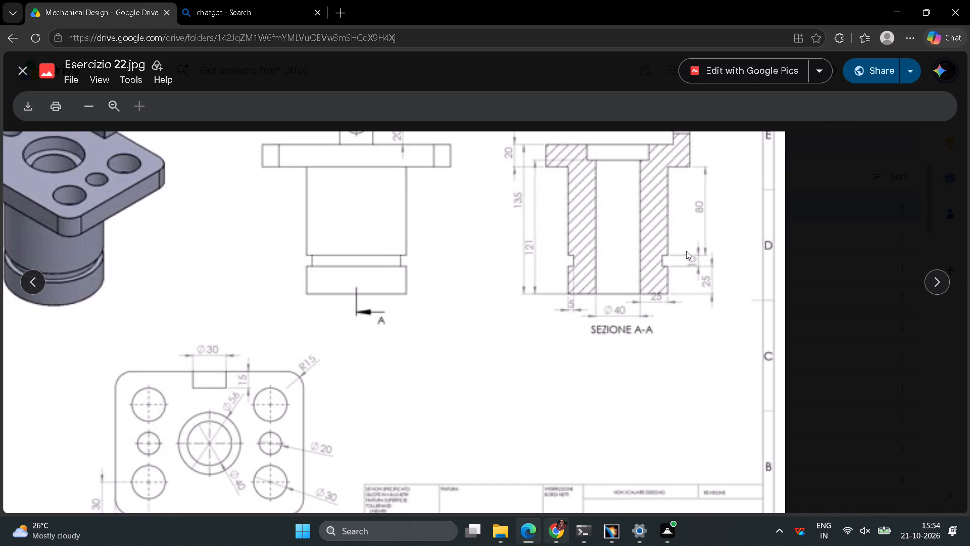
click(615, 535)
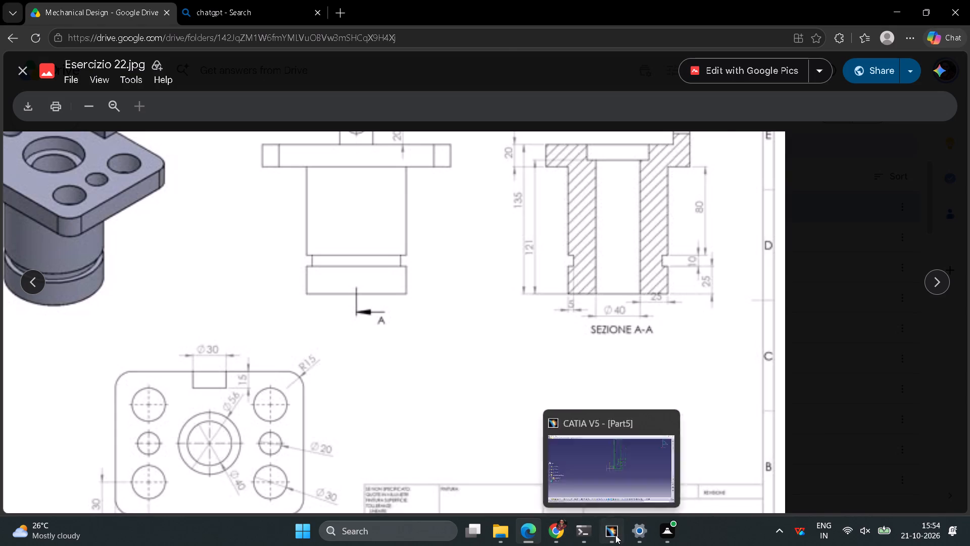
click(549, 222)
click(549, 222)
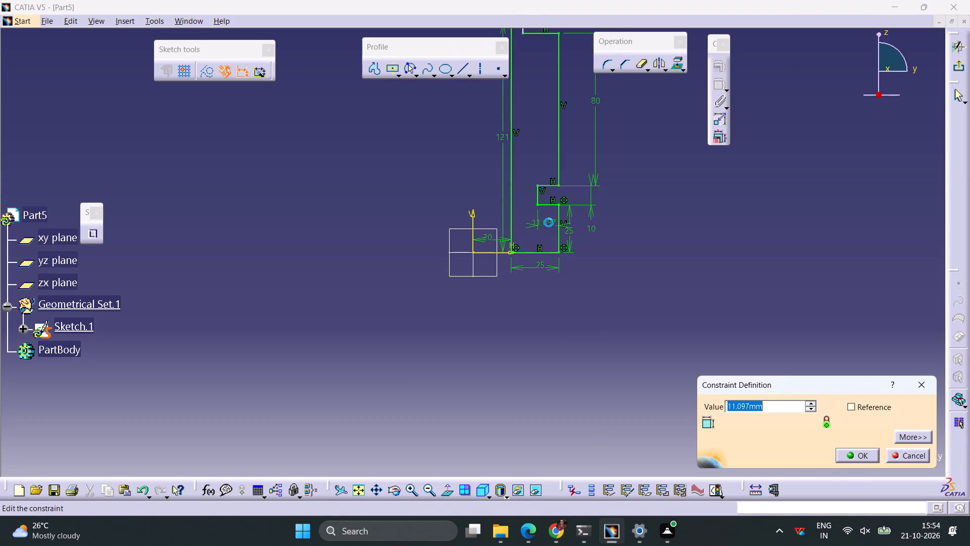
key(5)
key(Return)
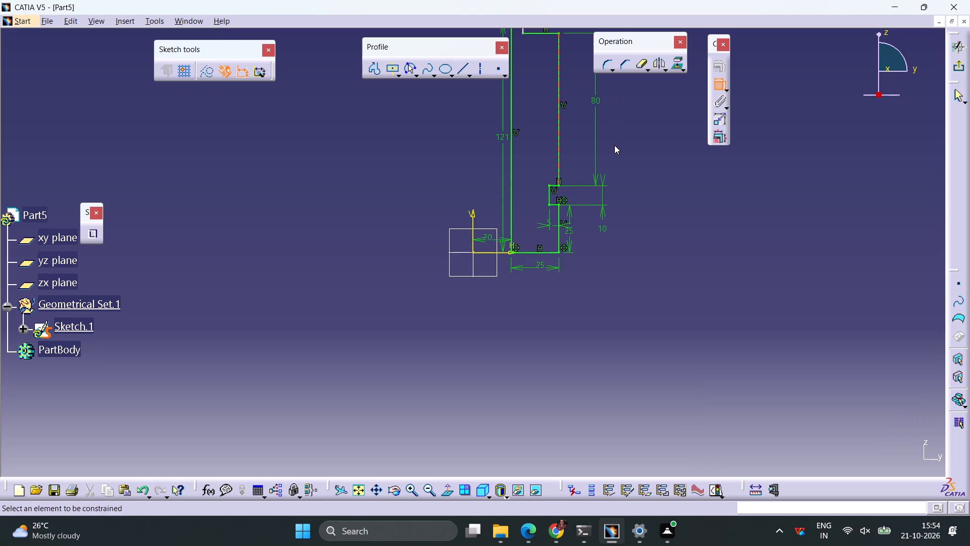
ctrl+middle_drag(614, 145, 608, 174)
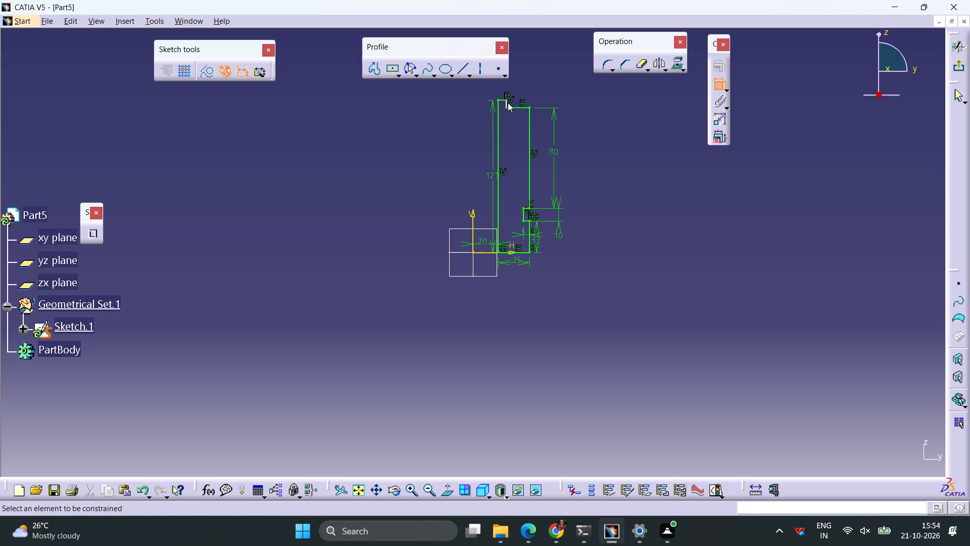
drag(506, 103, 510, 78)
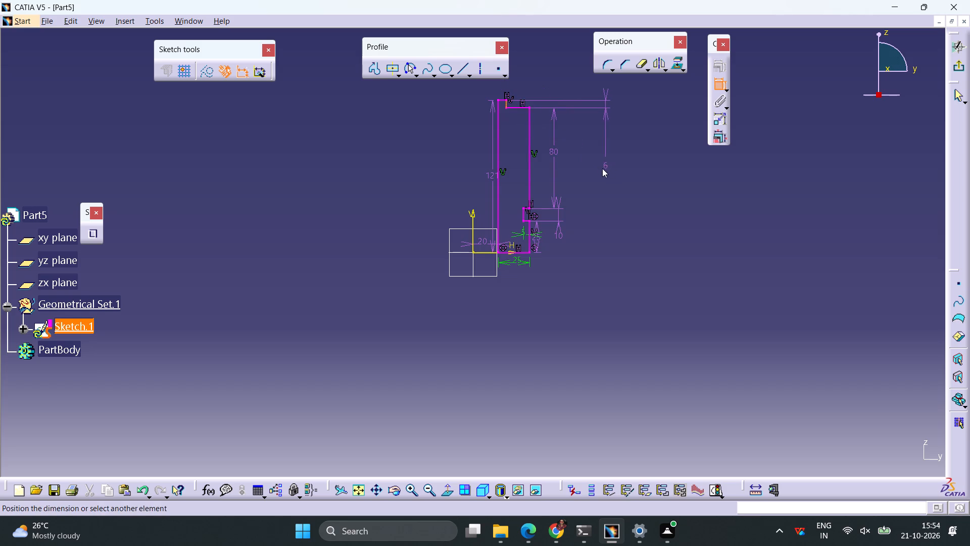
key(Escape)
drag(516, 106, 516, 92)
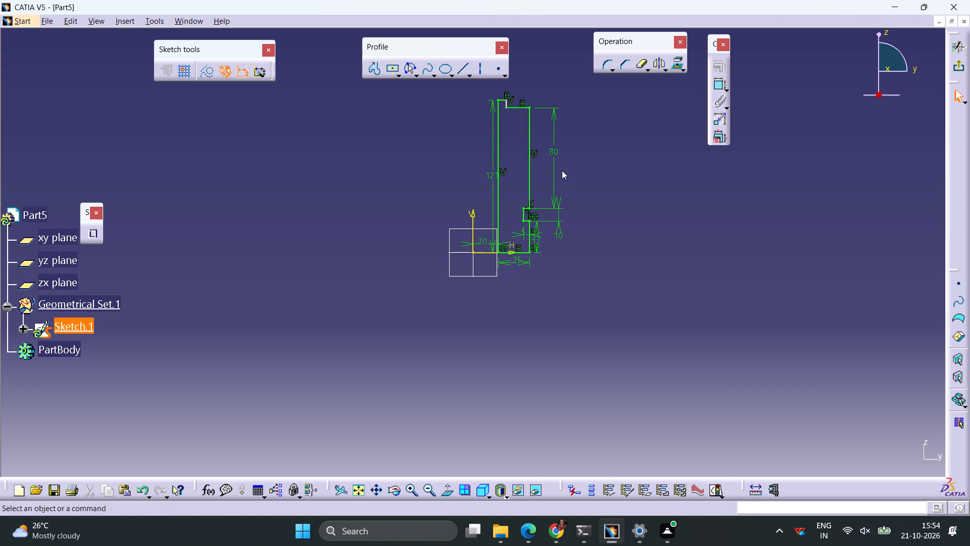
Delete the three short lines forming the stepped upper end of the profile, between the inner and outer vertical edges.
scroll(513, 94, up, 3)
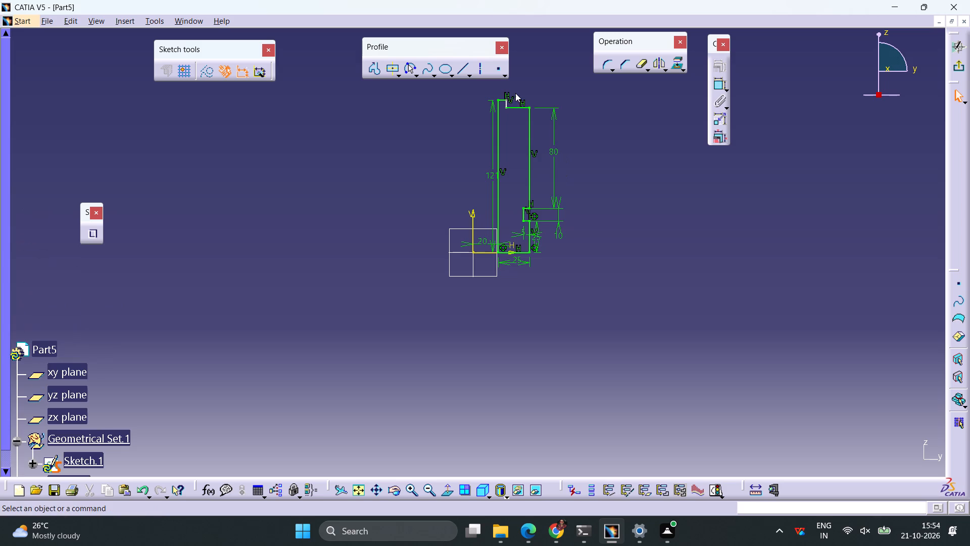
scroll(549, 143, down, 7)
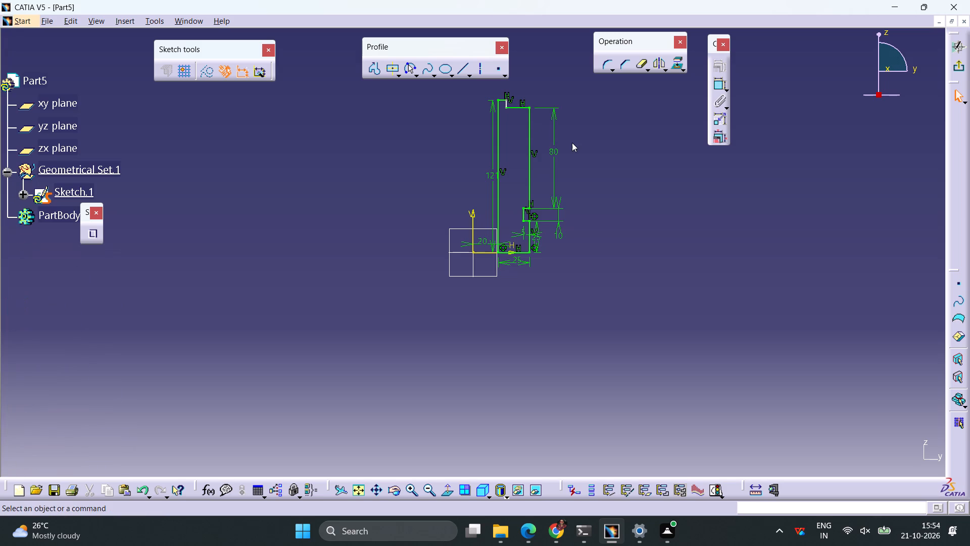
middle_drag(572, 143, 570, 241)
ctrl+middle_drag(542, 221, 541, 165)
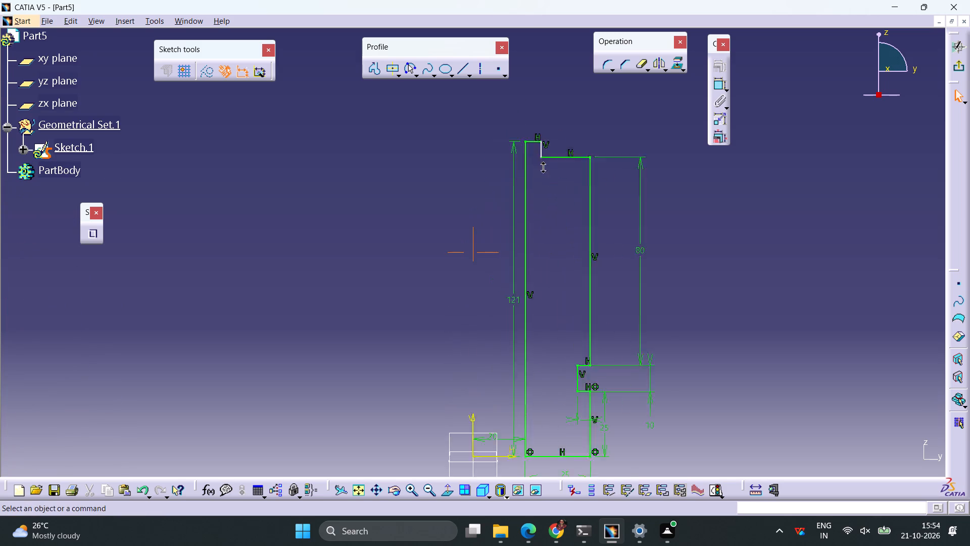
ctrl+middle_drag(541, 165, 541, 156)
click(545, 119)
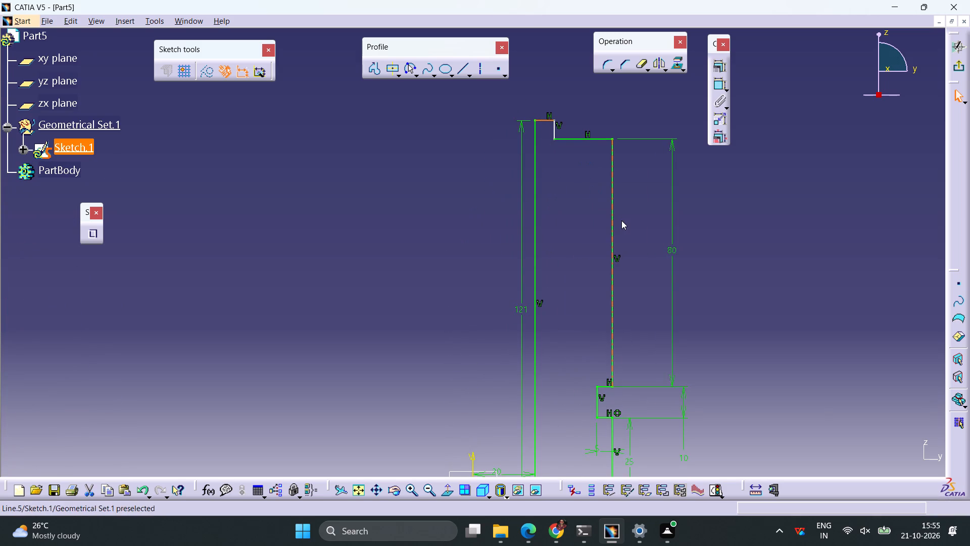
key(Delete)
click(554, 126)
key(Delete)
click(572, 140)
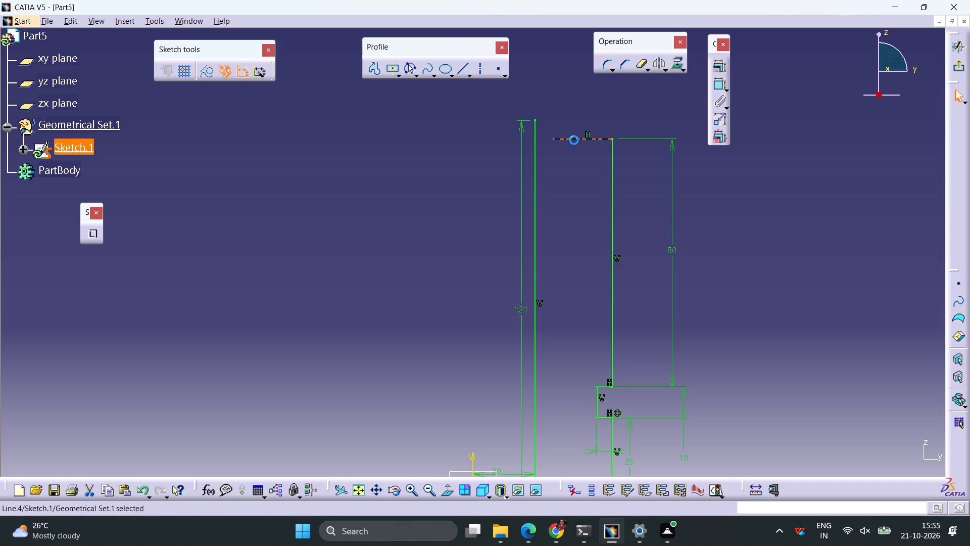
key(Delete)
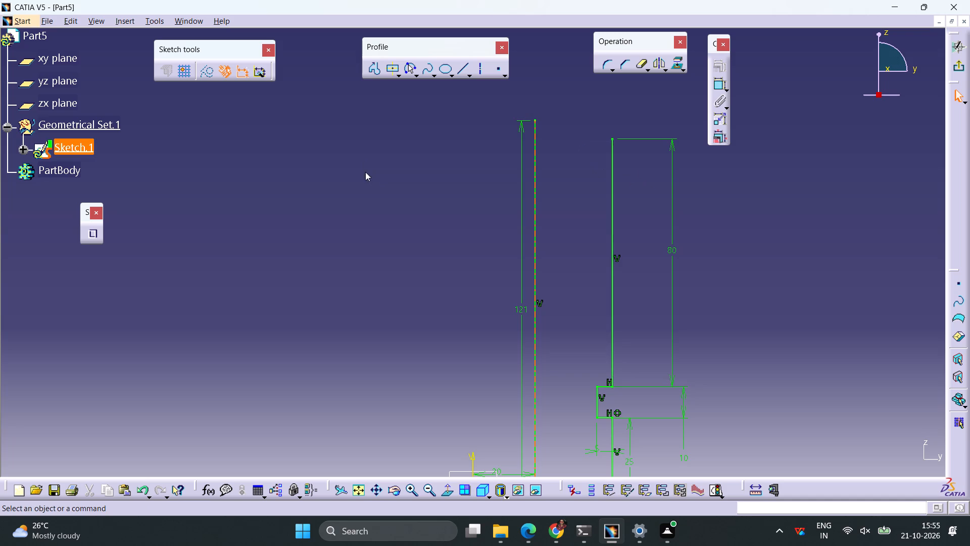
Sketch a new step from the inner edge's upper end: about 8.6 mm outward, 6.2 mm up, then outward in line with the outer edge.
click(376, 65)
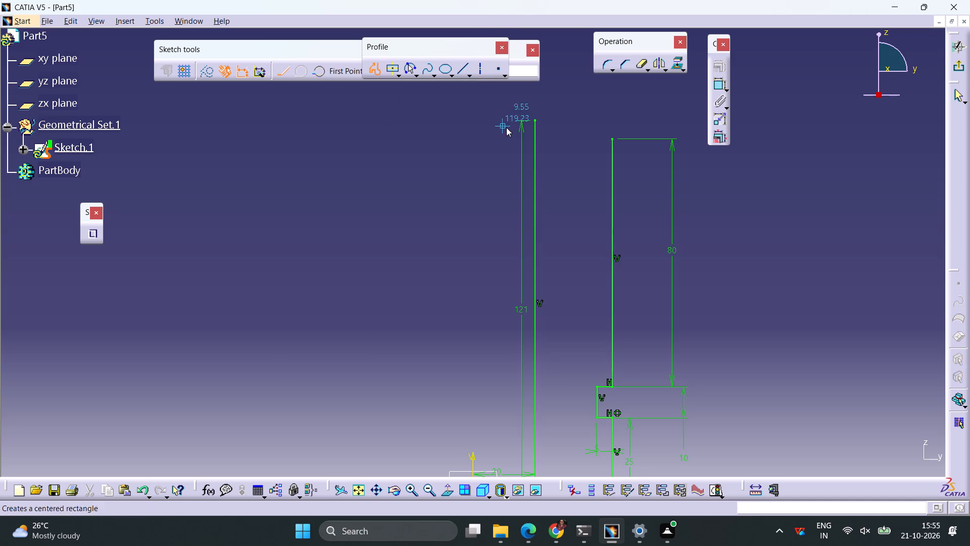
click(533, 118)
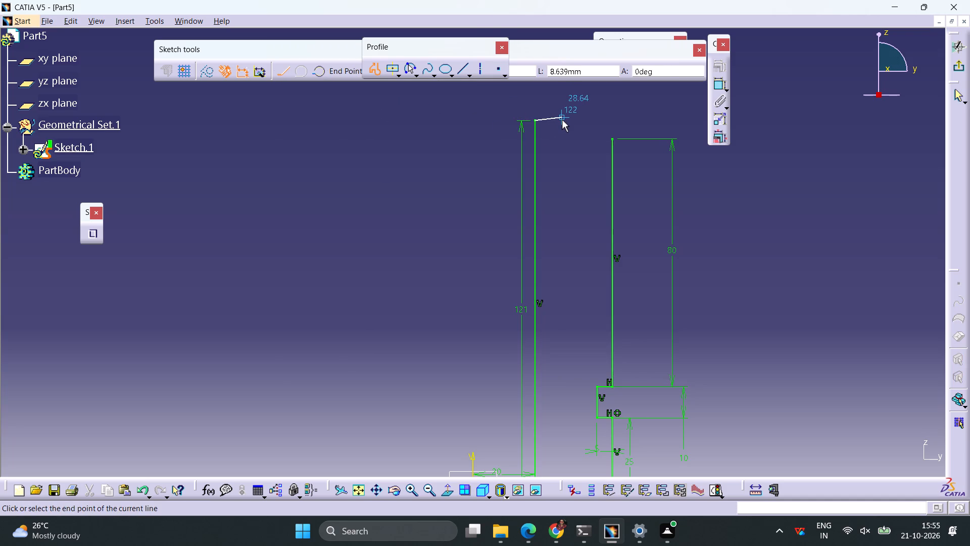
click(562, 120)
click(562, 100)
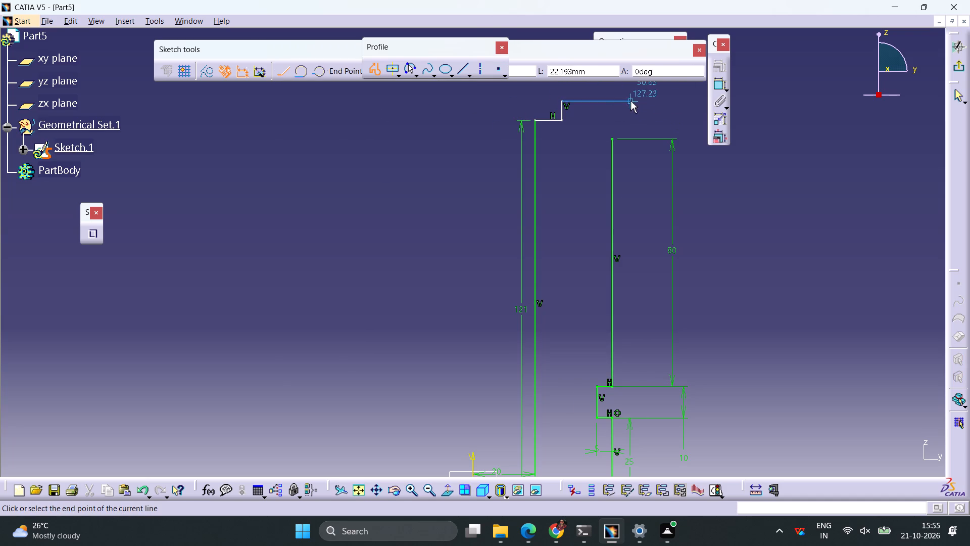
click(616, 101)
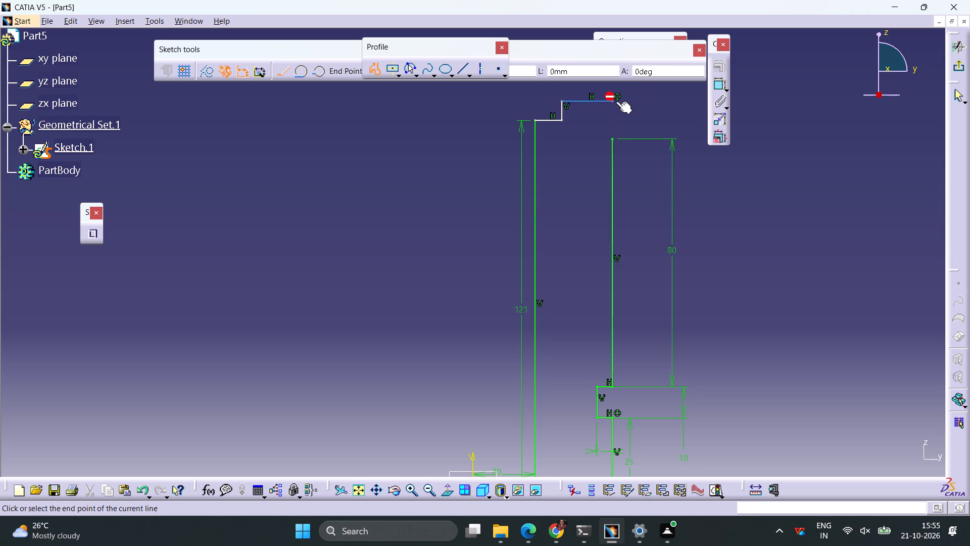
key(Escape)
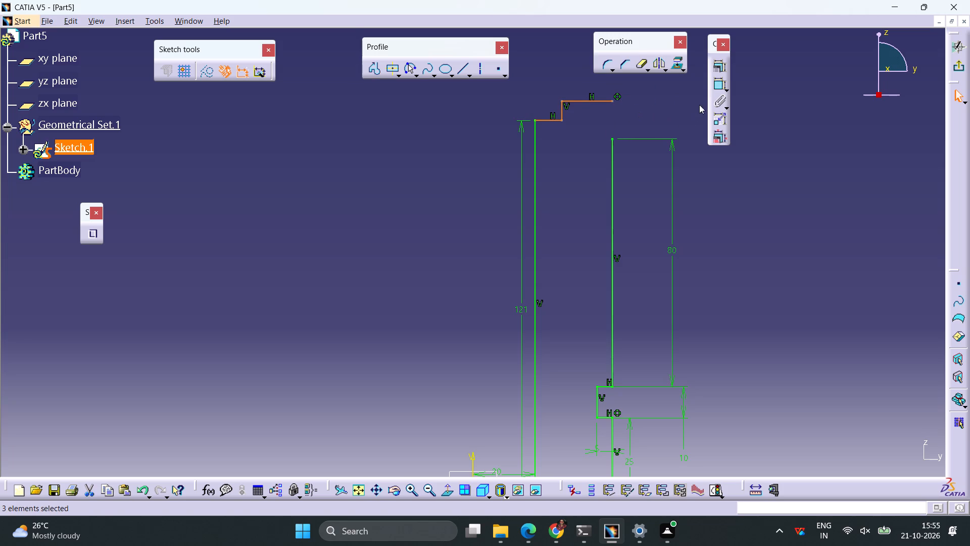
click(645, 124)
Dimension the new step's short vertical edge from the sketch's vertical axis and set the distance to 56/2 (28 mm).
click(715, 84)
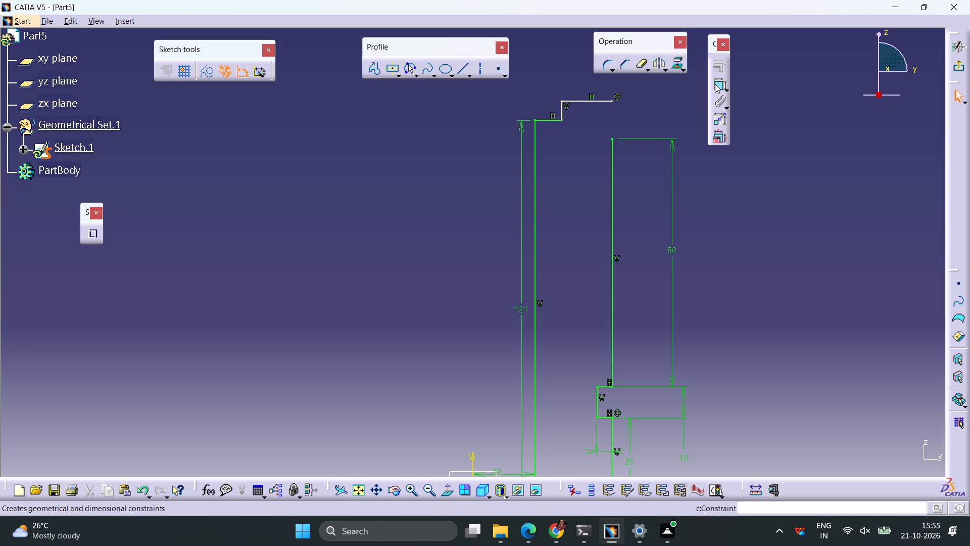
click(562, 114)
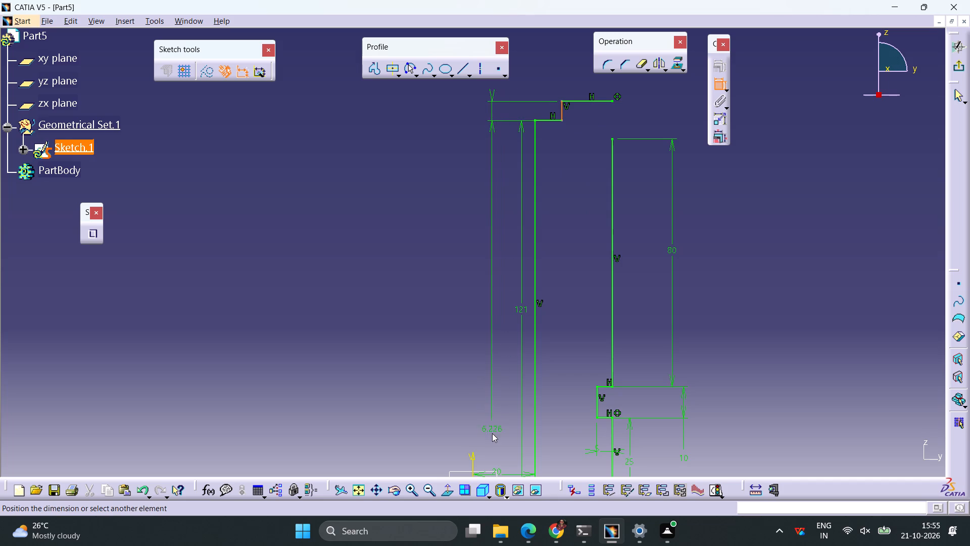
click(475, 461)
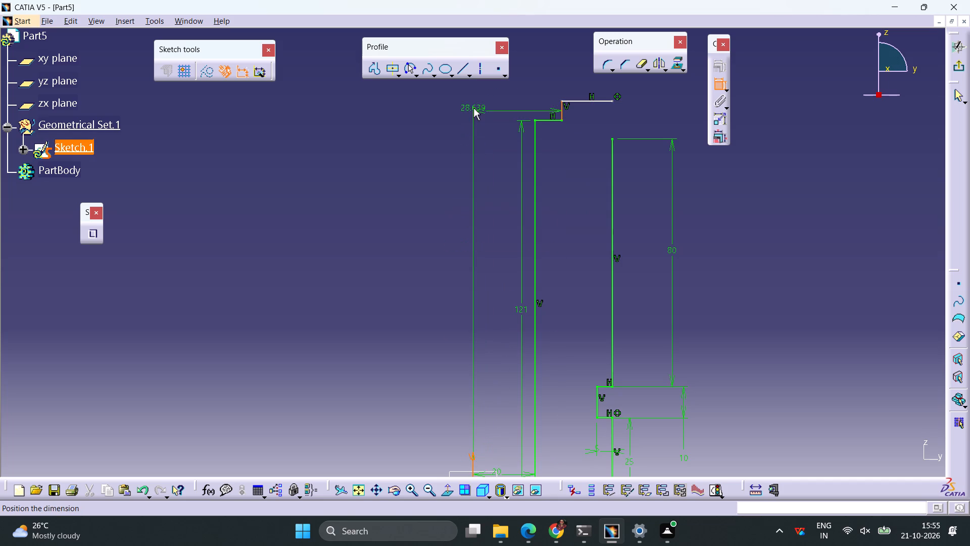
click(497, 105)
double_click(499, 99)
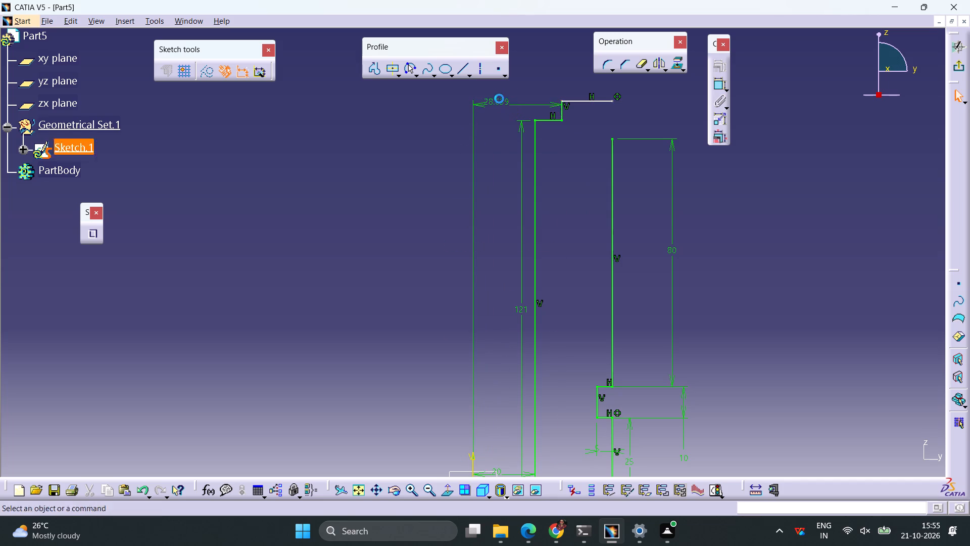
text(56/2)
key(Return)
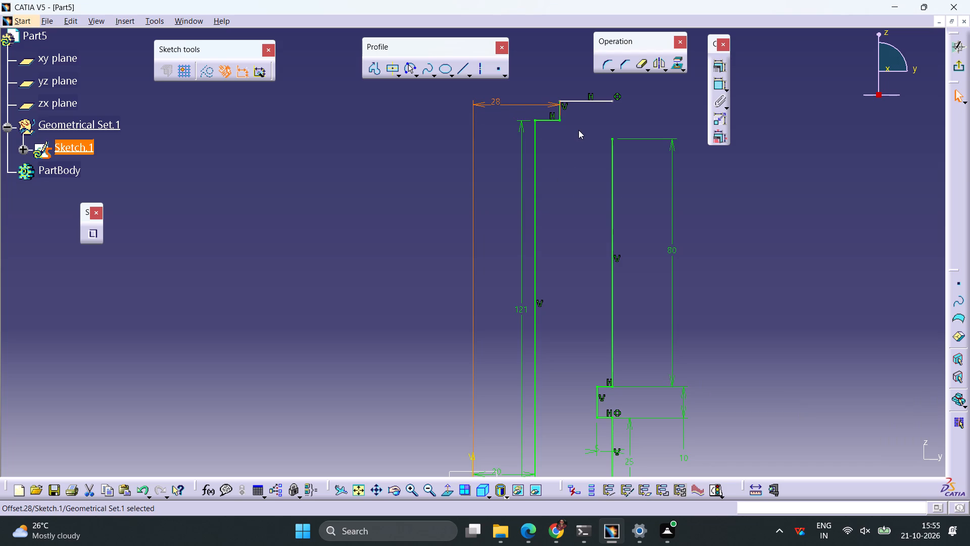
Dimension the profile's topmost horizontal edge from the sketch's horizontal axis and set the height to 135 mm.
click(577, 100)
scroll(585, 172, down, 2)
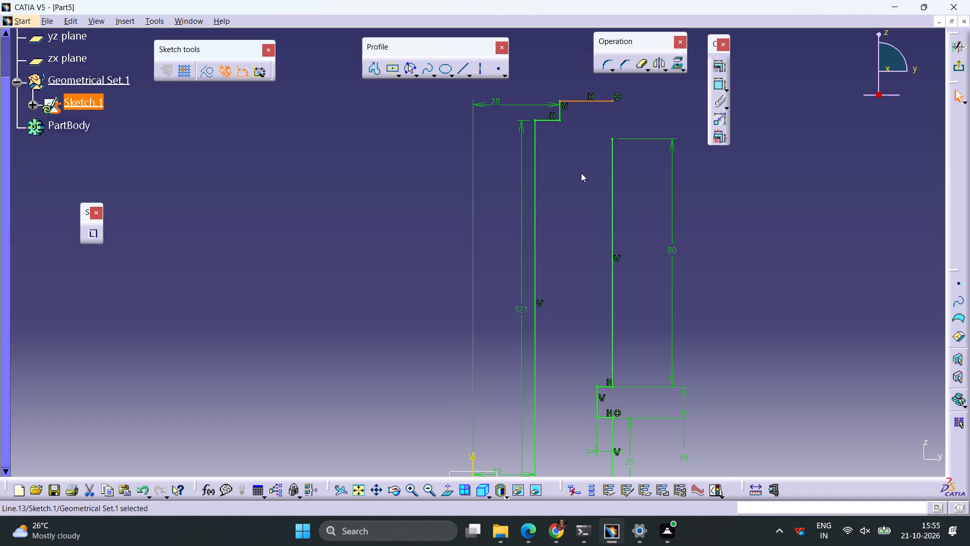
scroll(581, 173, up, 4)
ctrl+middle_drag(581, 173, 579, 216)
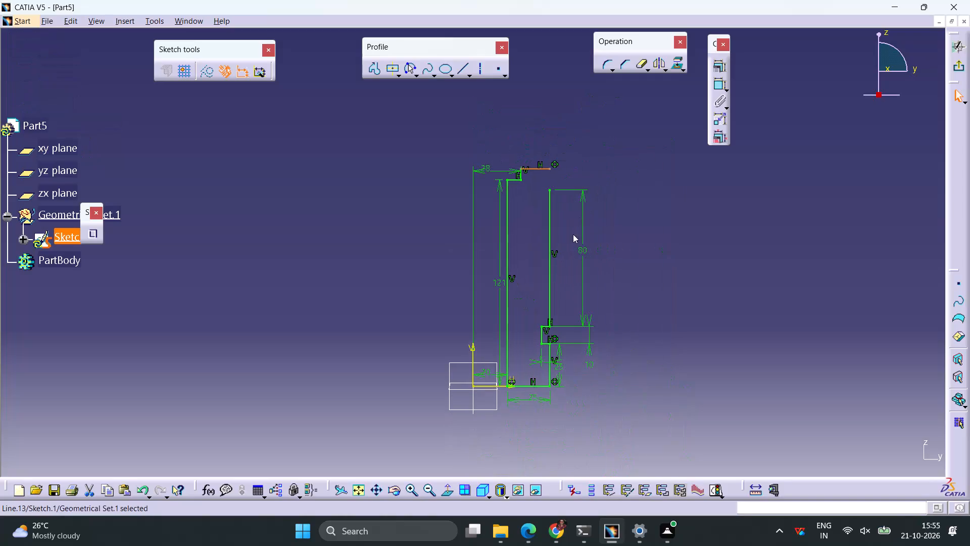
ctrl+click(488, 386)
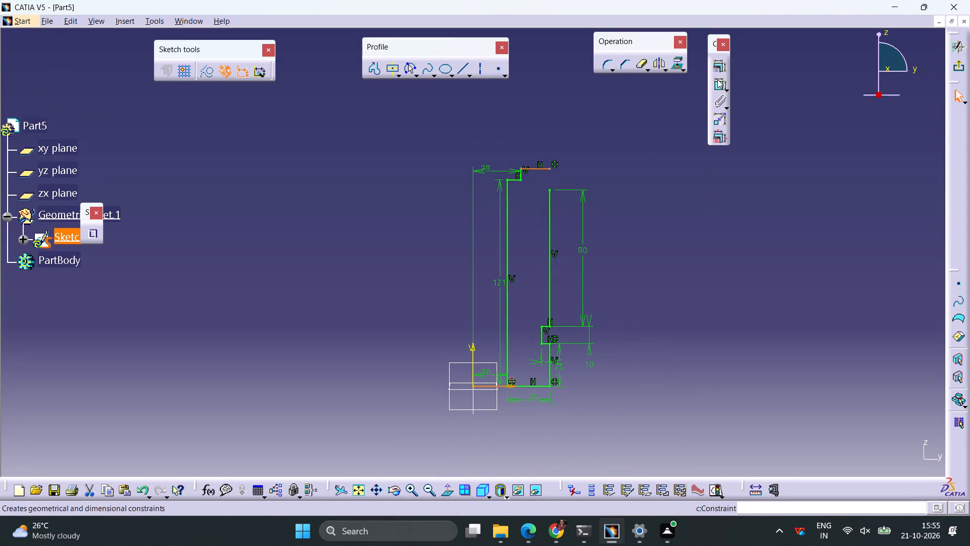
click(717, 86)
click(416, 280)
double_click(416, 275)
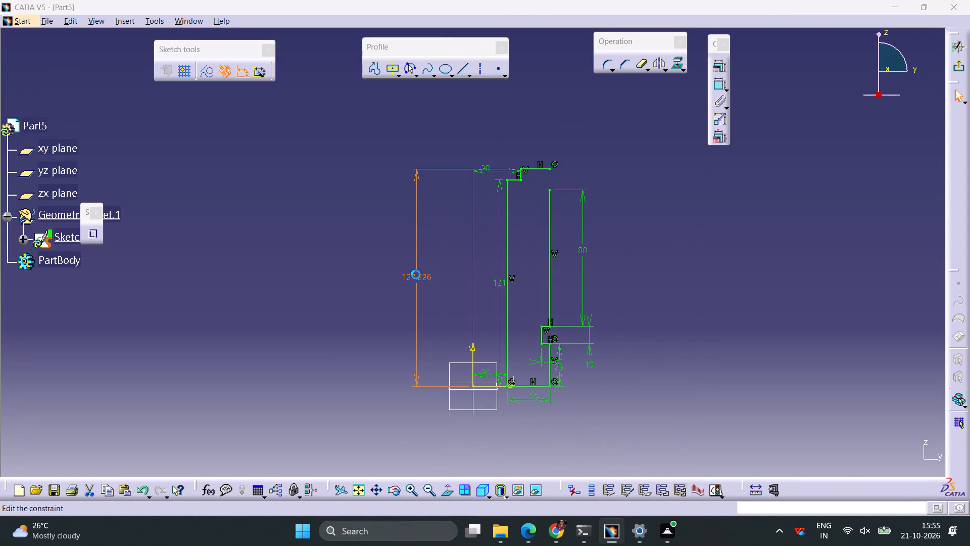
text(135)
key(Return)
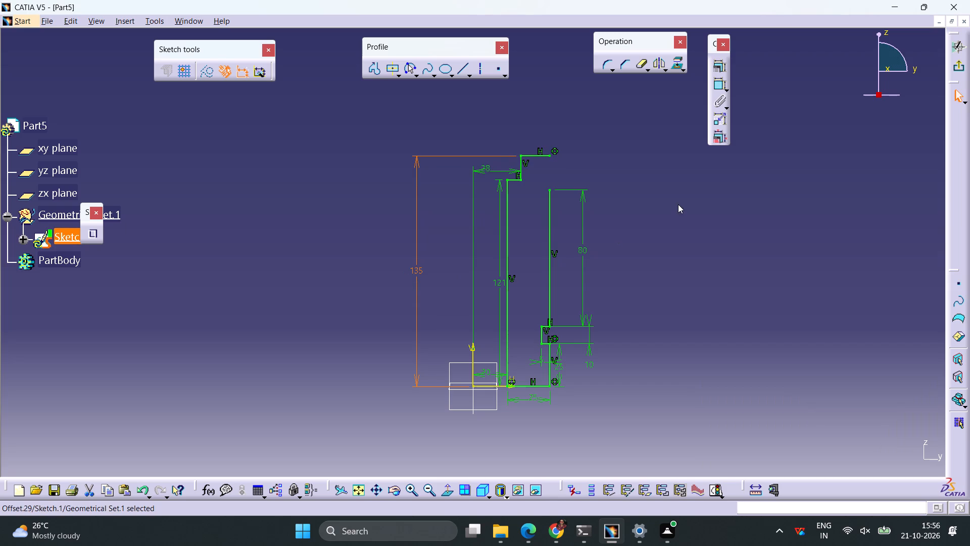
Delete the outer edge's 80 mm dimension and close the profile with a Coincidence constraint between that edge's upper endpoint and the top edge's free end.
right_click(580, 250)
click(645, 447)
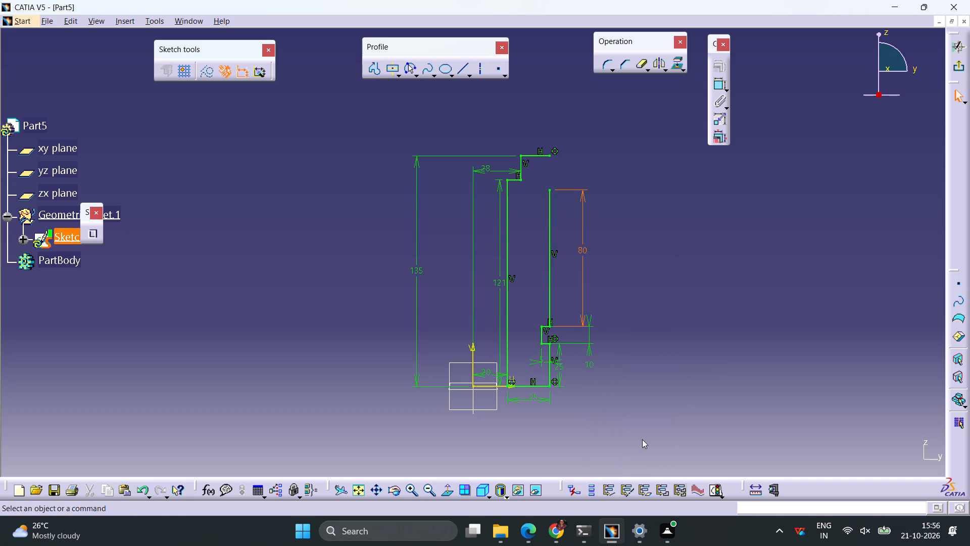
click(552, 189)
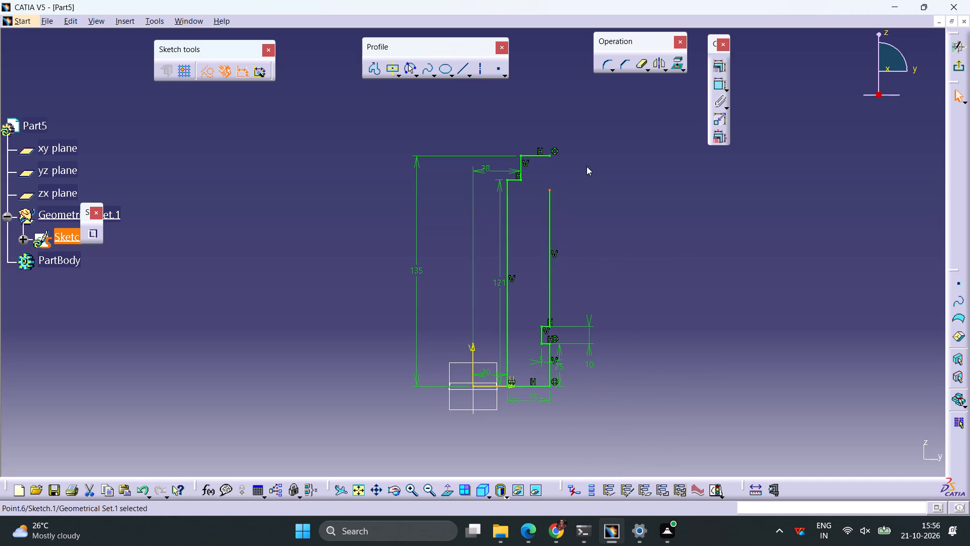
ctrl+click(550, 155)
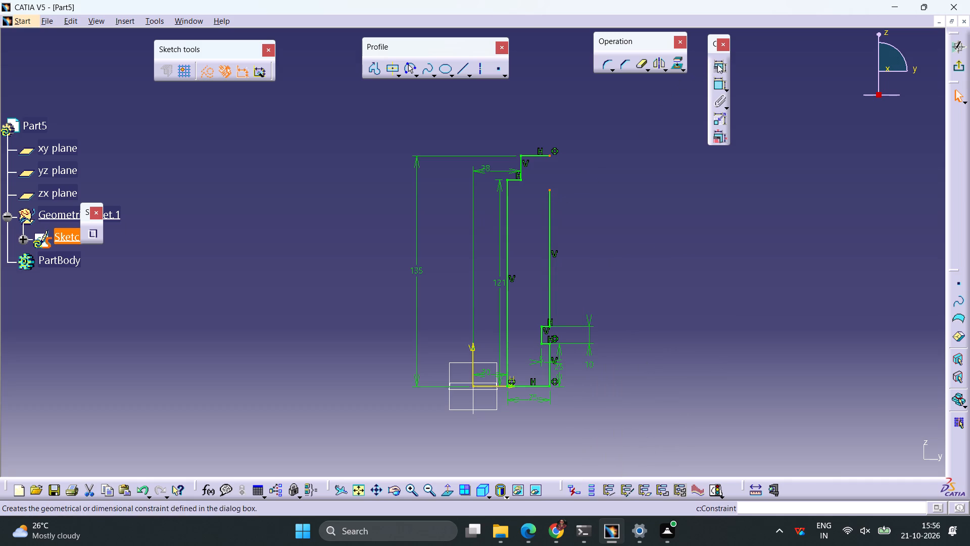
click(718, 64)
click(902, 279)
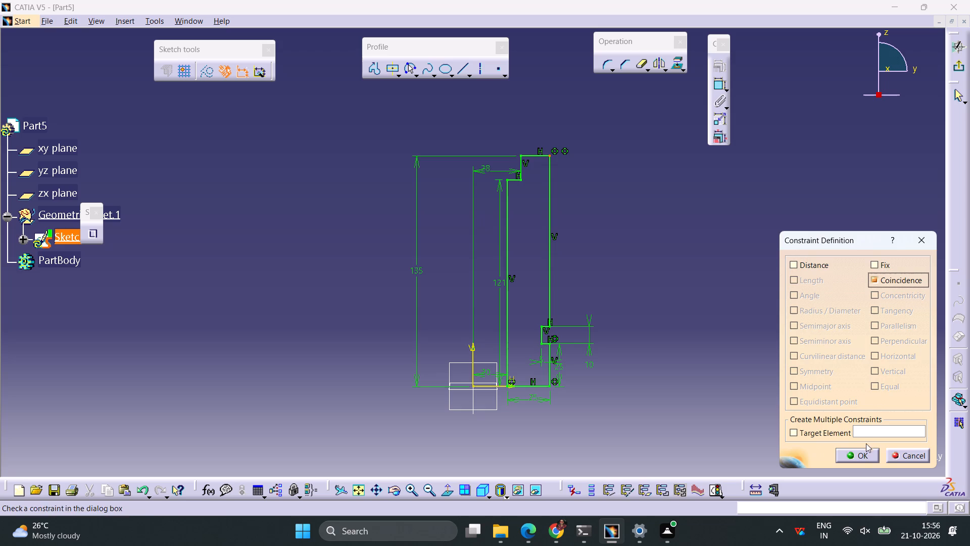
click(866, 457)
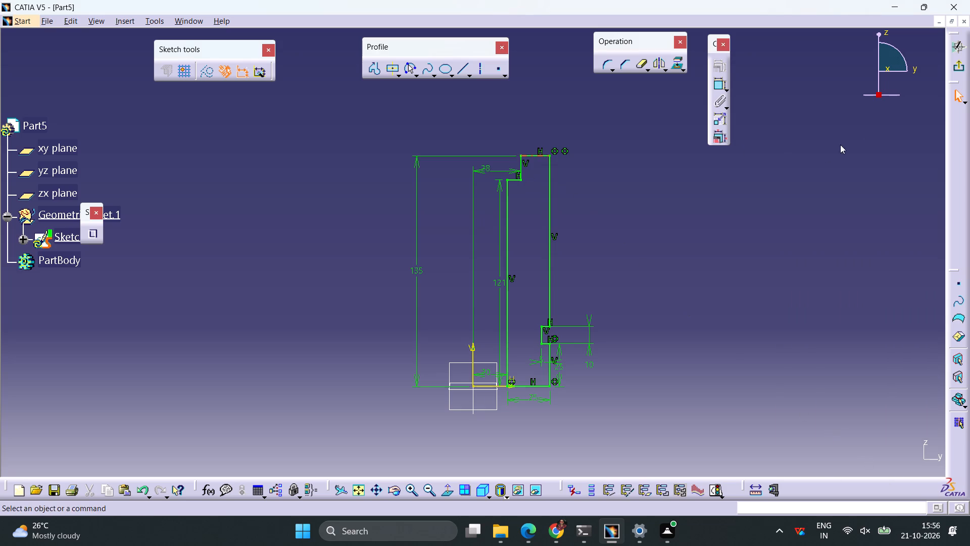
Exit the sketch and revolve the profile 360 degrees about the sketch's vertical axis with Shaft.
click(959, 64)
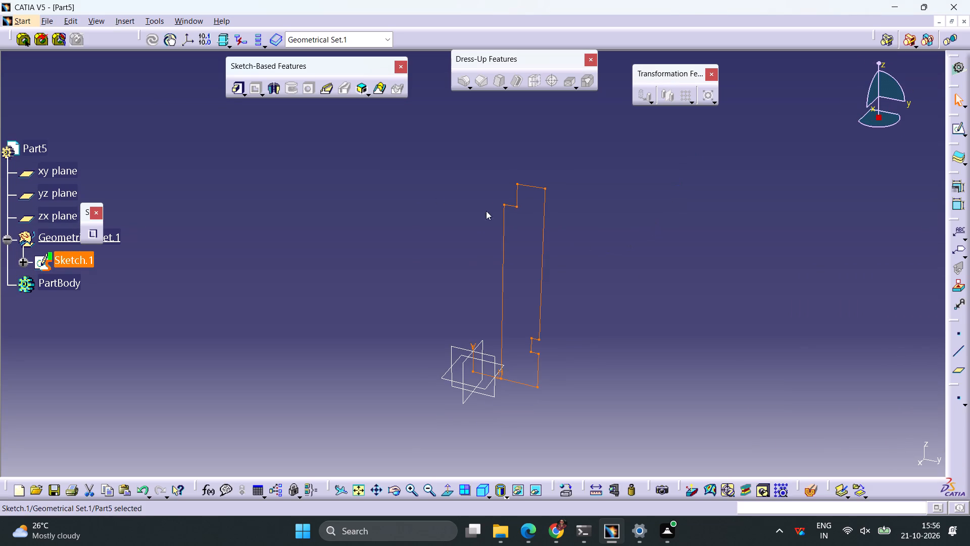
click(274, 87)
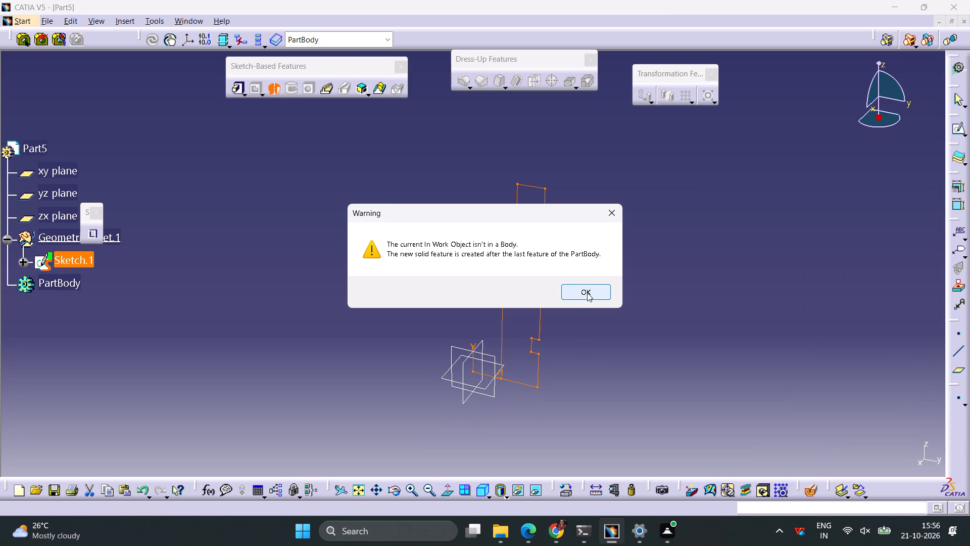
click(611, 217)
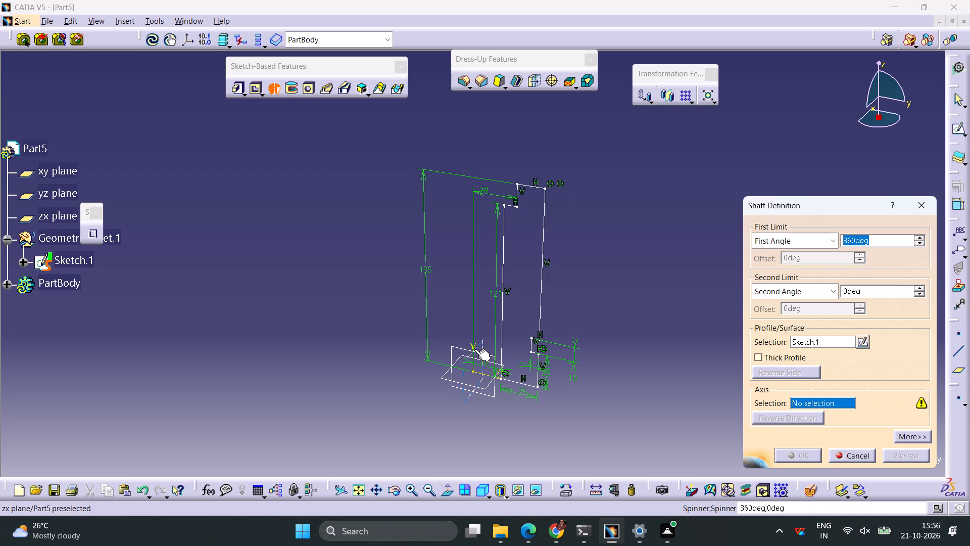
click(471, 358)
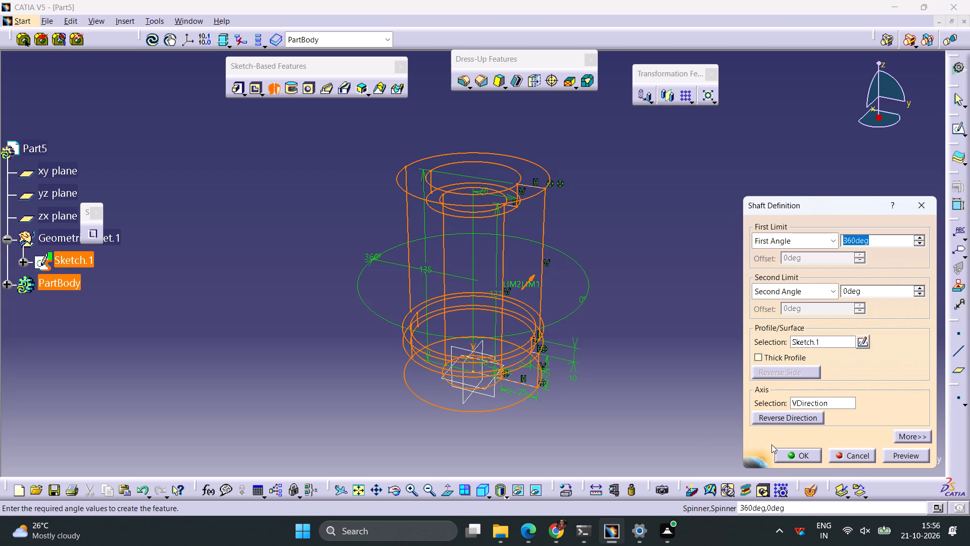
click(909, 455)
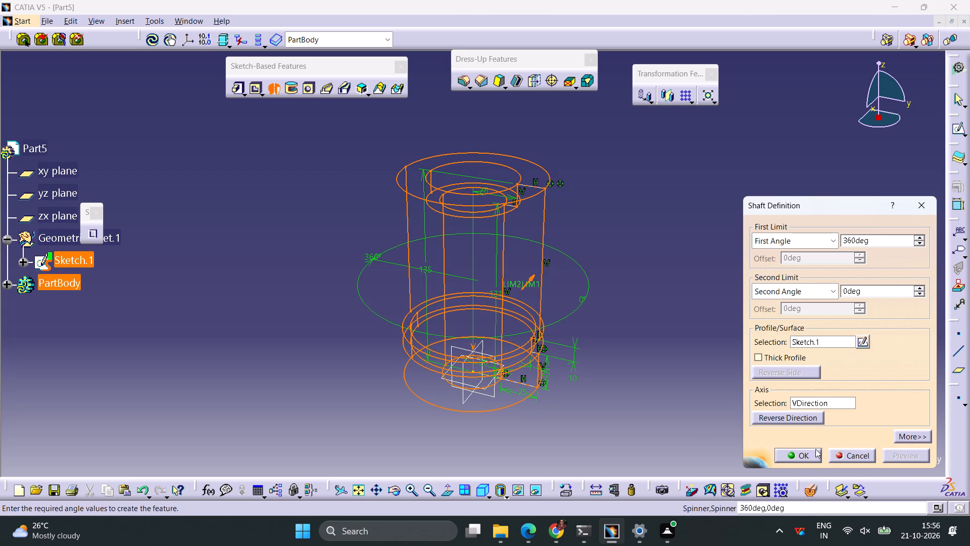
click(801, 459)
click(692, 279)
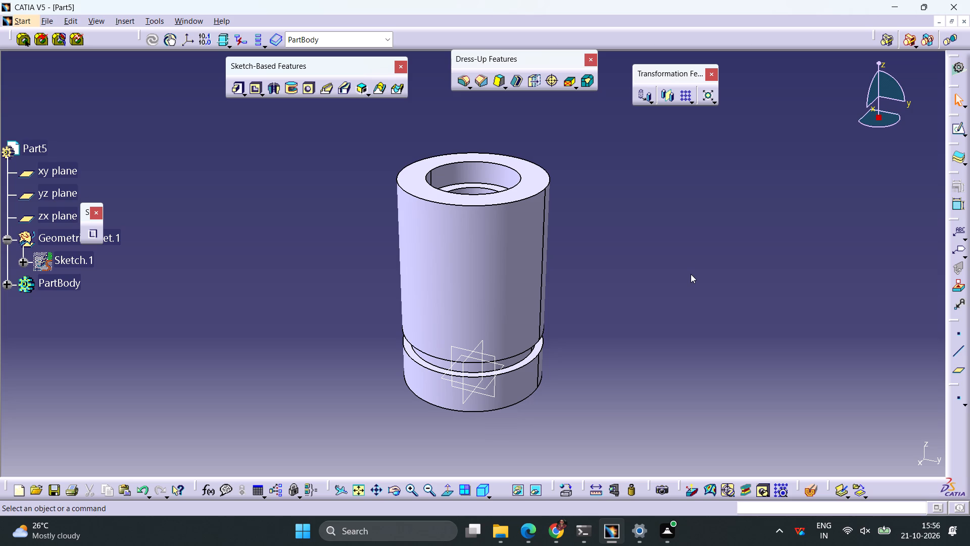
Sketch a centred rectangle about 185 by 124 mm around the origin on the cylinder's top annular face.
click(536, 181)
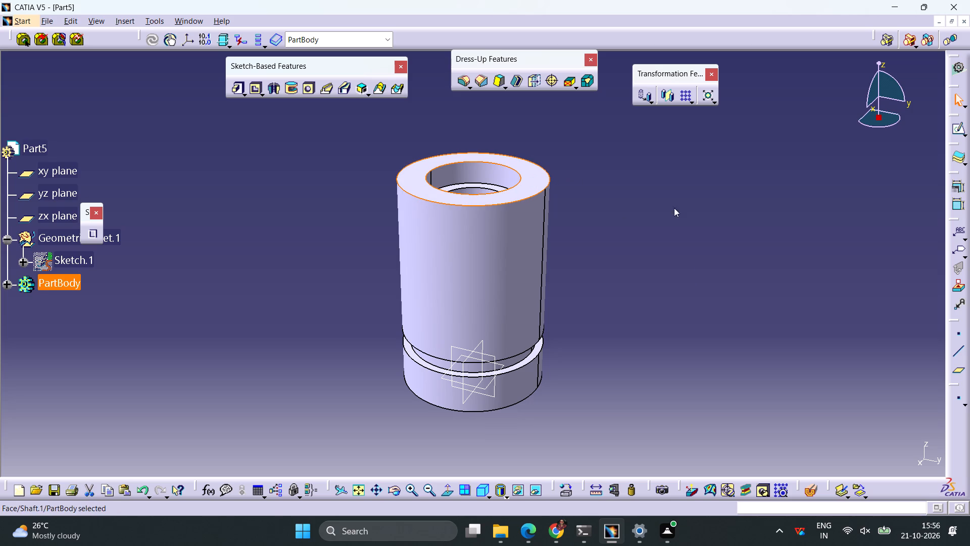
click(952, 128)
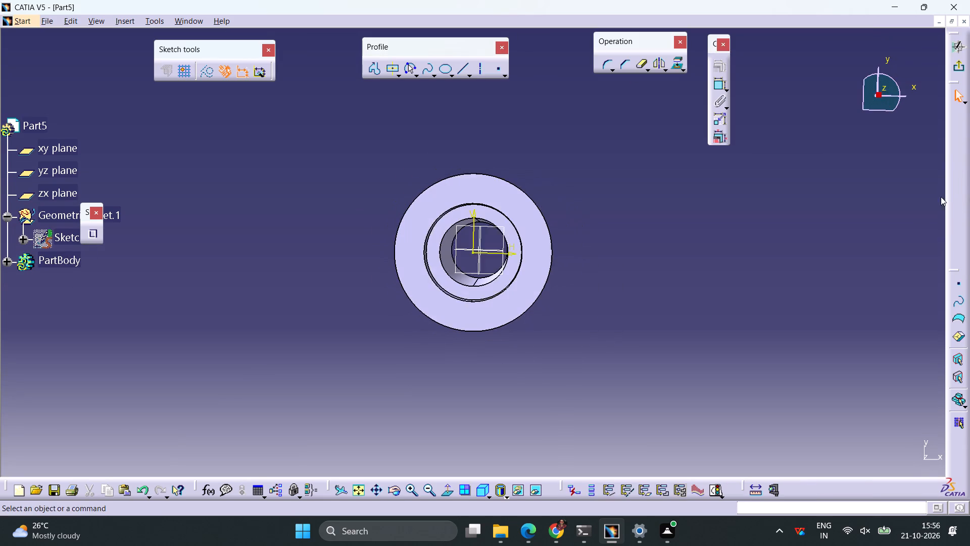
click(393, 69)
click(471, 254)
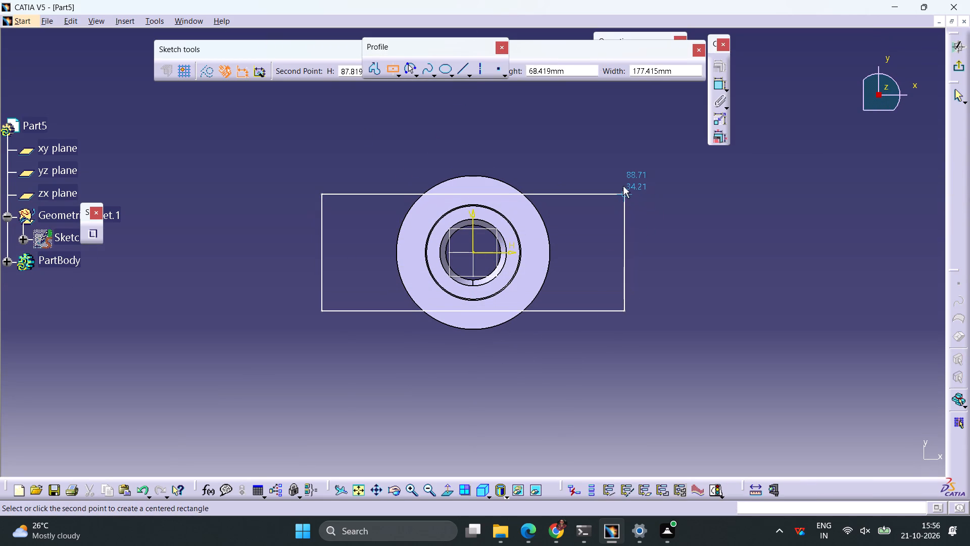
click(632, 147)
click(703, 212)
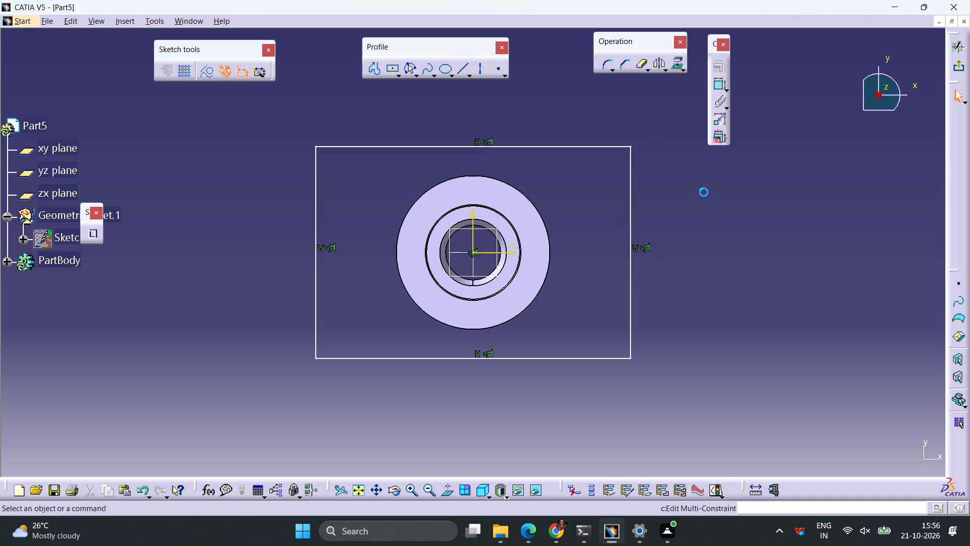
Dimension the rectangle's height and width.
click(715, 85)
click(632, 201)
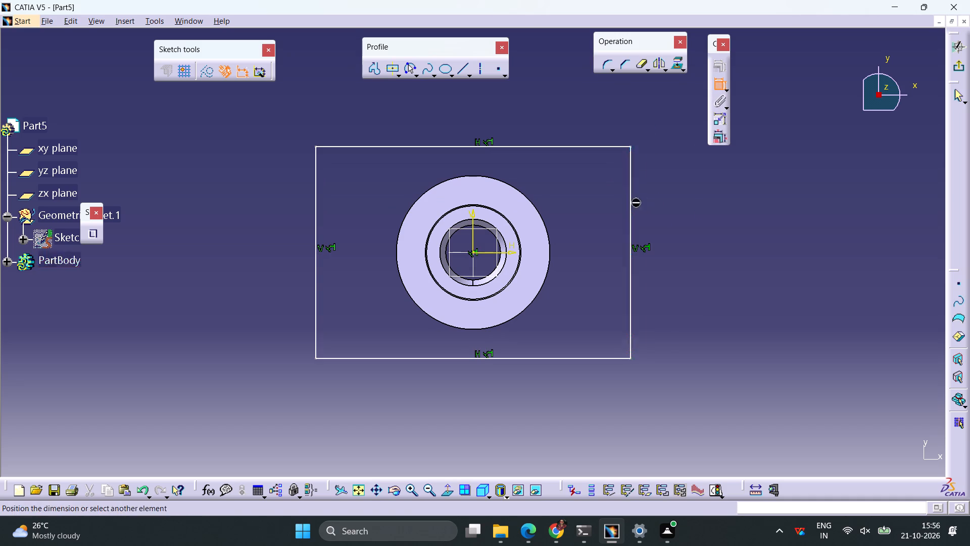
click(666, 215)
click(718, 86)
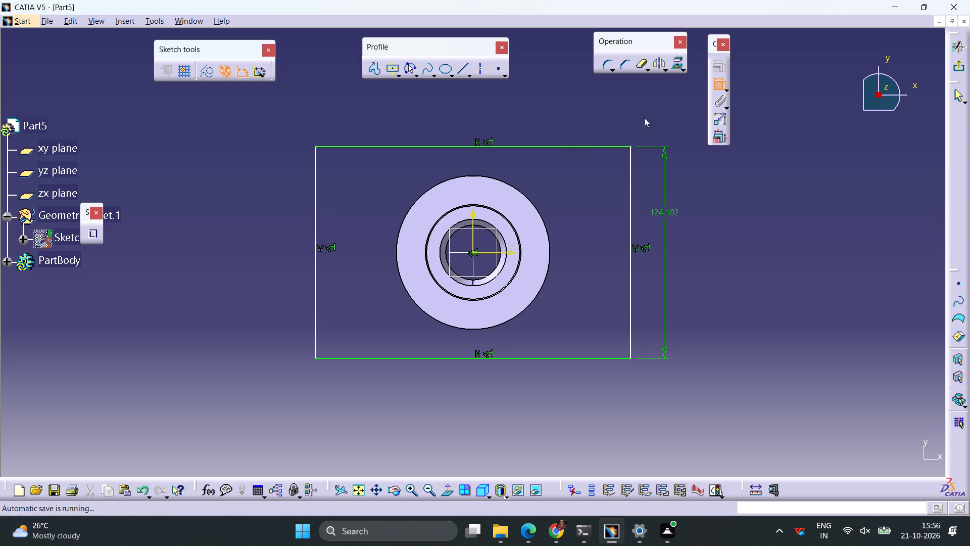
click(567, 149)
click(540, 123)
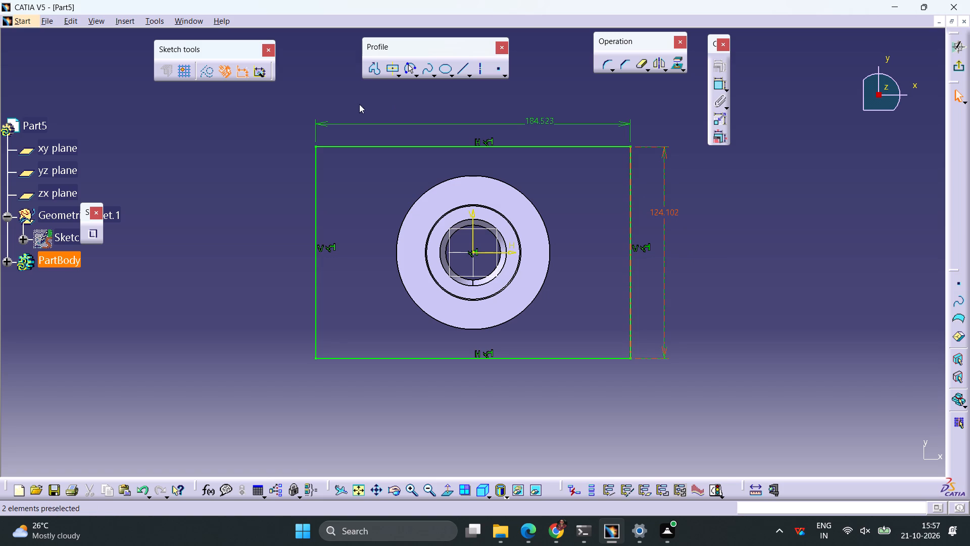
Draw a circle near the rectangle's lower-right corner and set its diameter to 30 mm.
click(417, 75)
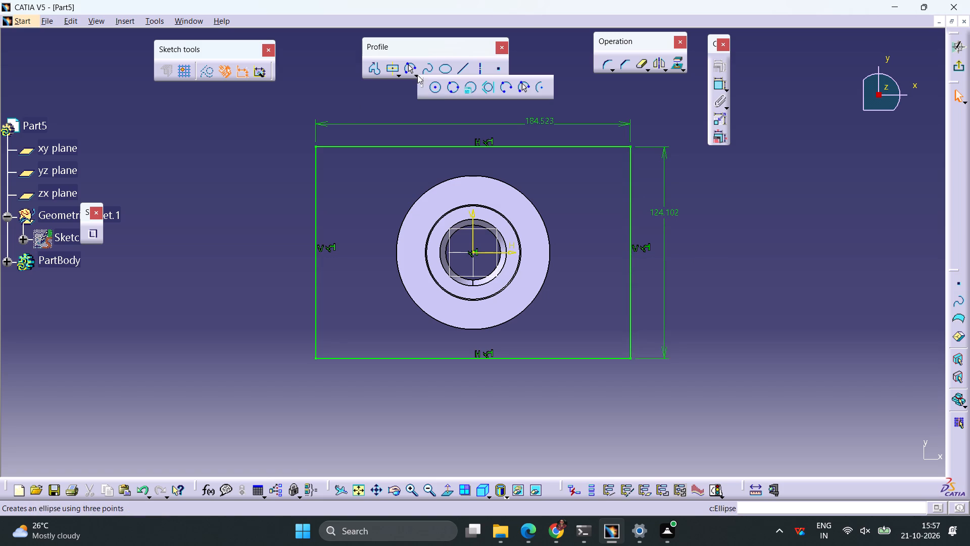
click(434, 89)
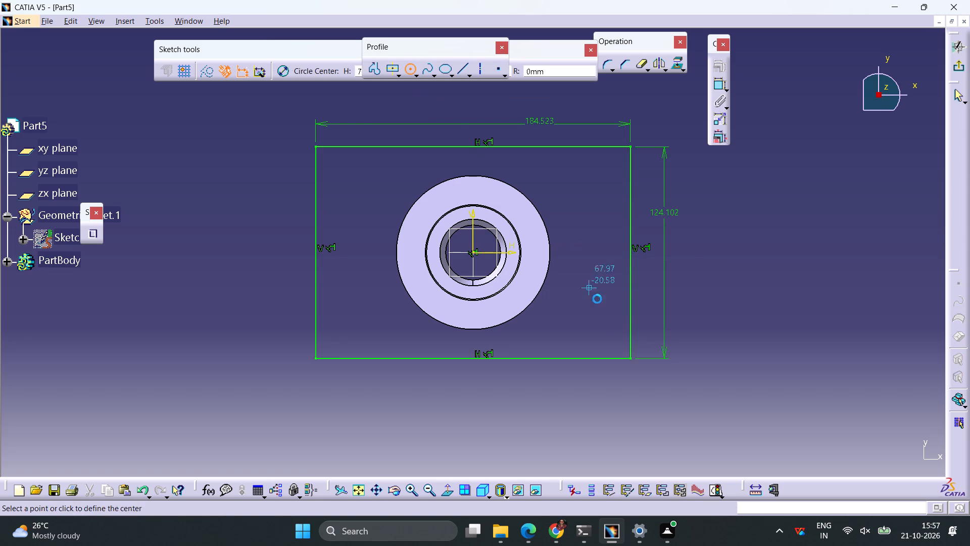
click(601, 328)
click(605, 307)
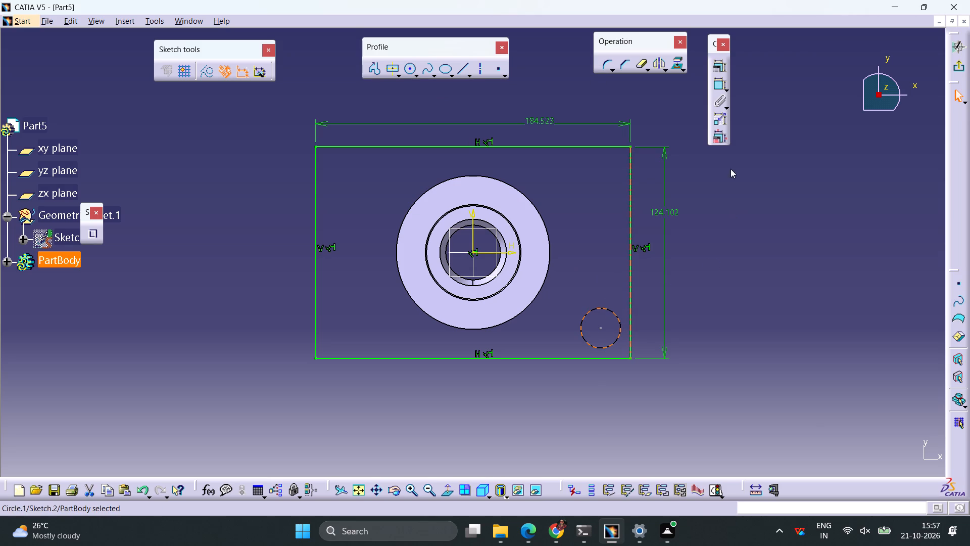
click(716, 84)
click(598, 259)
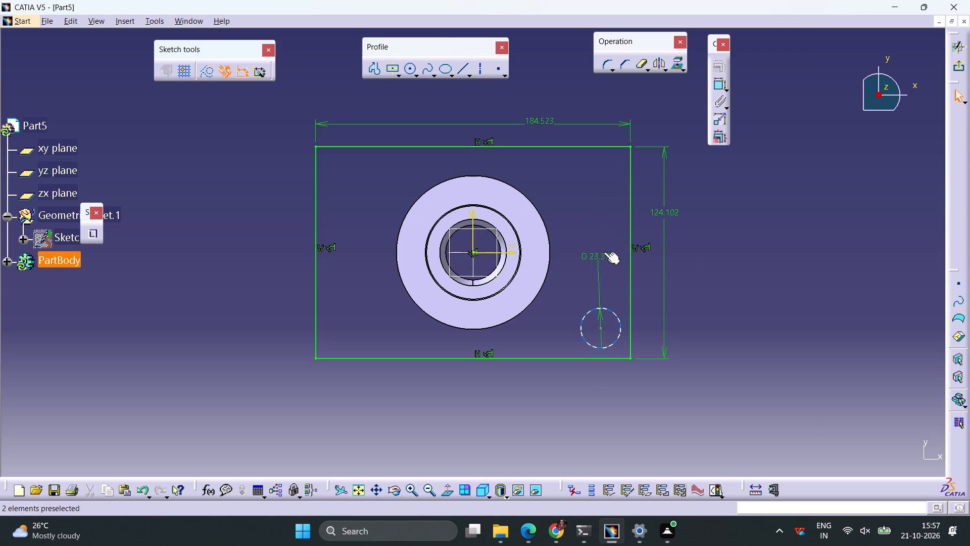
double_click(604, 252)
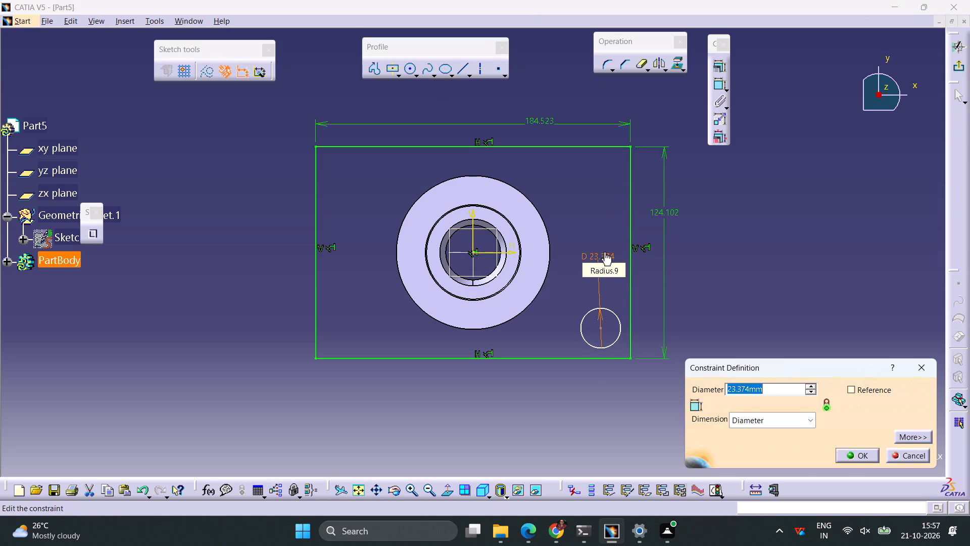
text(30)
key(Return)
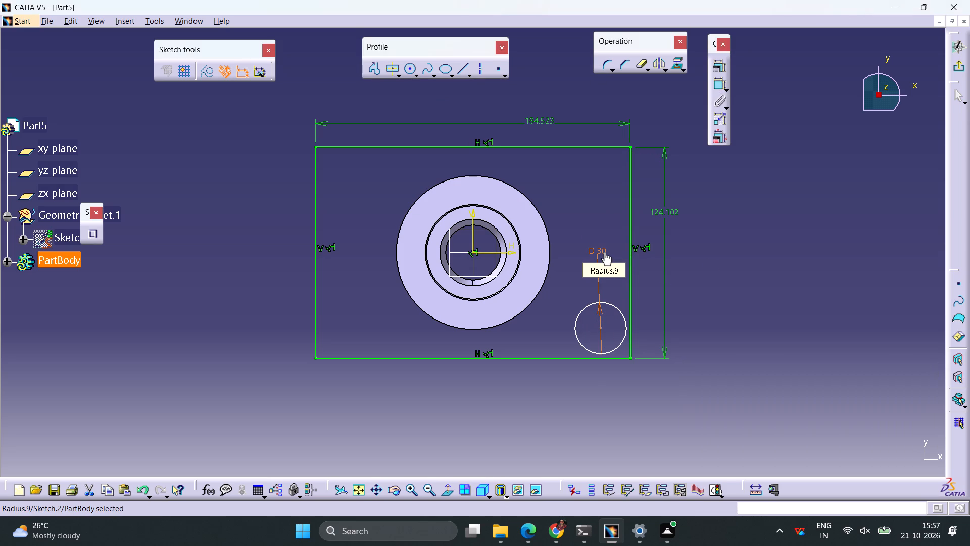
Dimension the 30 mm circle's centre from the rectangle's bottom edge and set the distance to 30 mm.
click(601, 329)
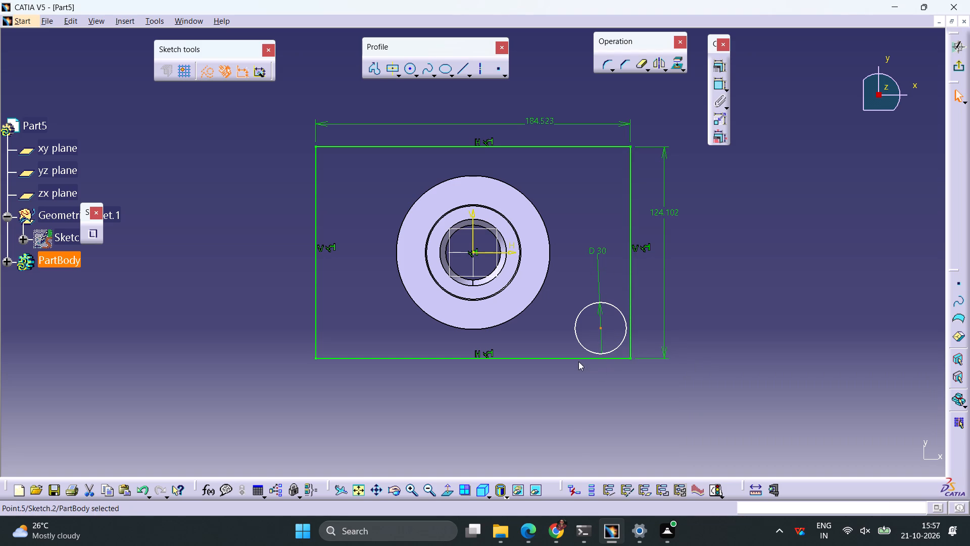
ctrl+click(588, 358)
click(716, 87)
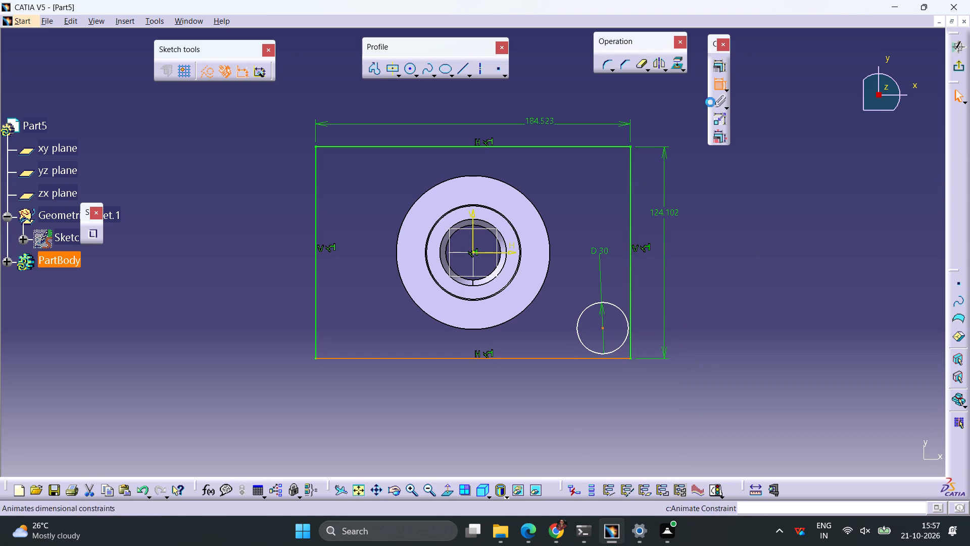
click(618, 381)
triple_click(619, 379)
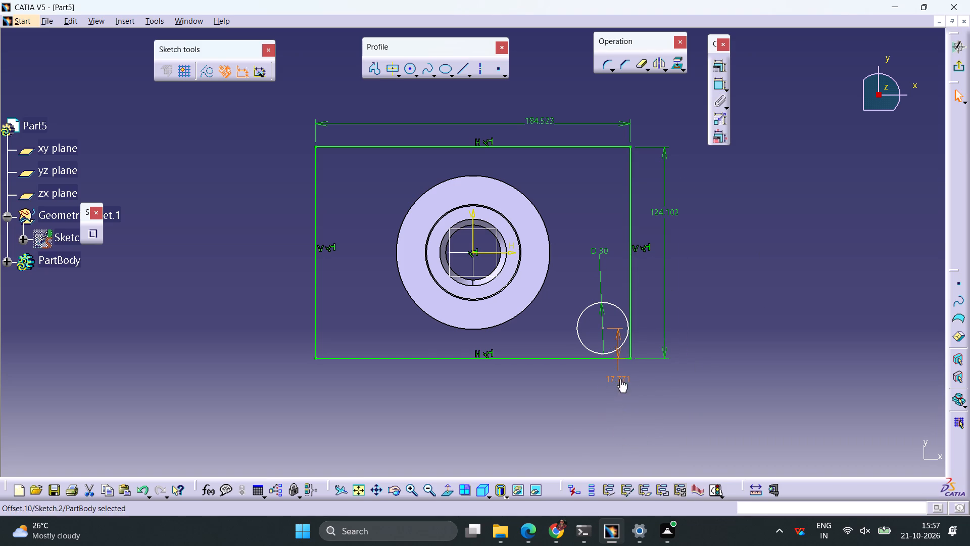
double_click(619, 379)
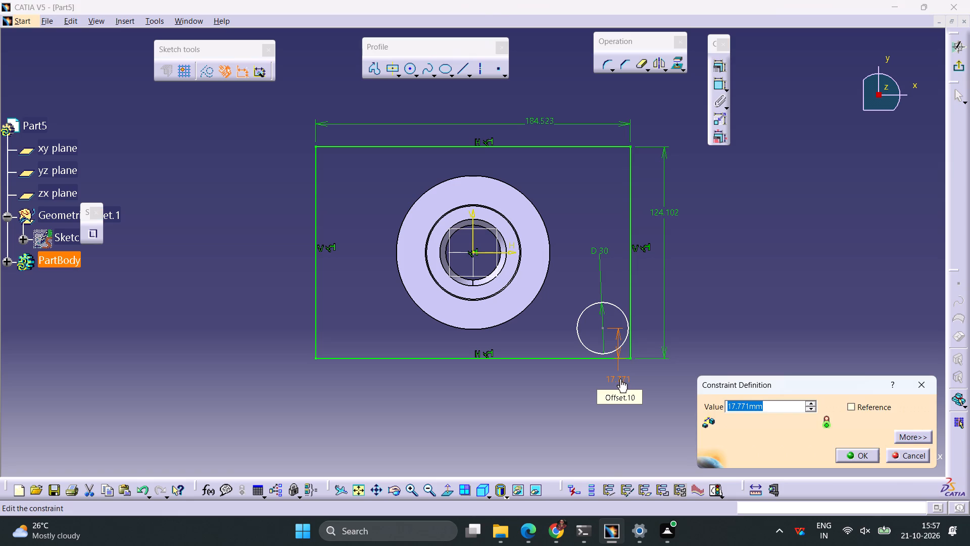
text(30)
key(Return)
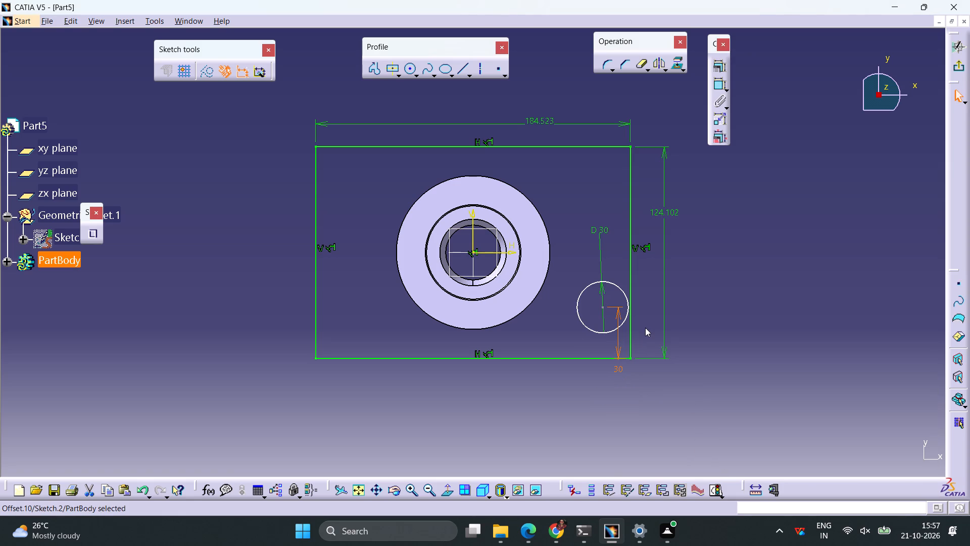
Dimension the 30 mm circle's centre from the rectangle's right edge and set the distance to 30 mm.
click(601, 307)
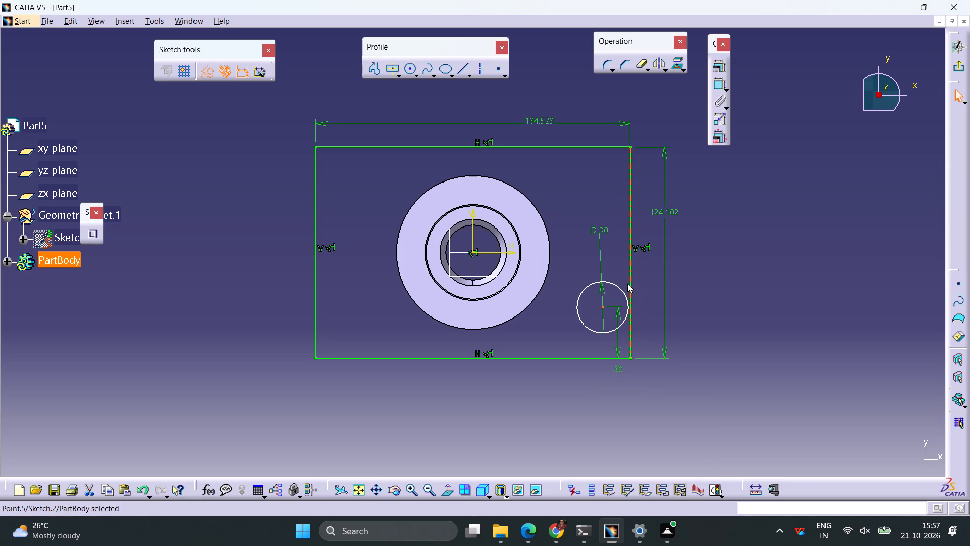
ctrl+click(629, 279)
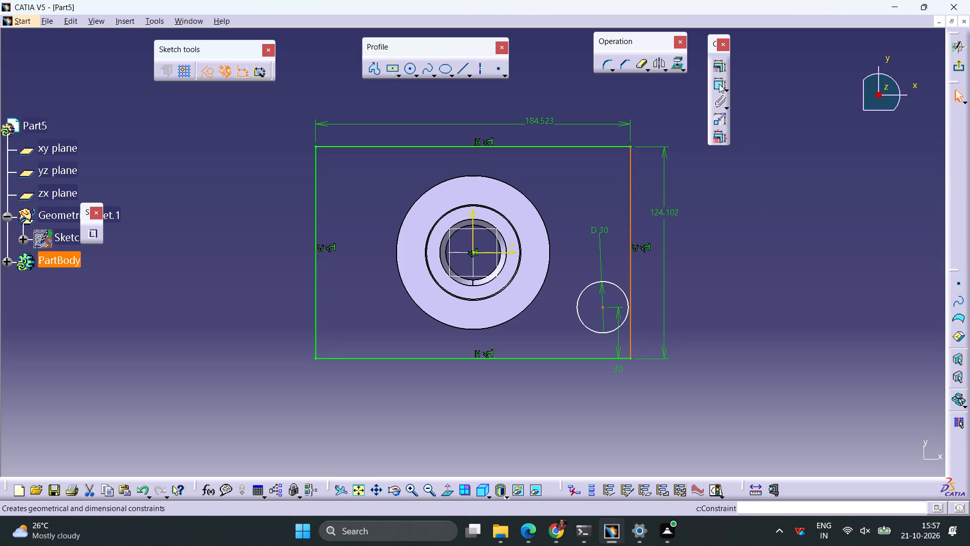
click(719, 84)
click(701, 310)
double_click(704, 304)
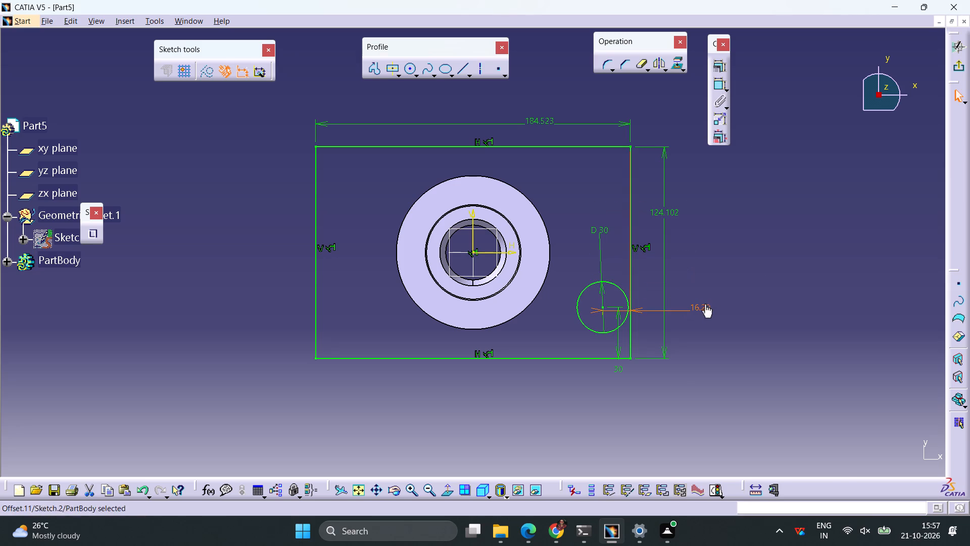
text(30)
key(Return)
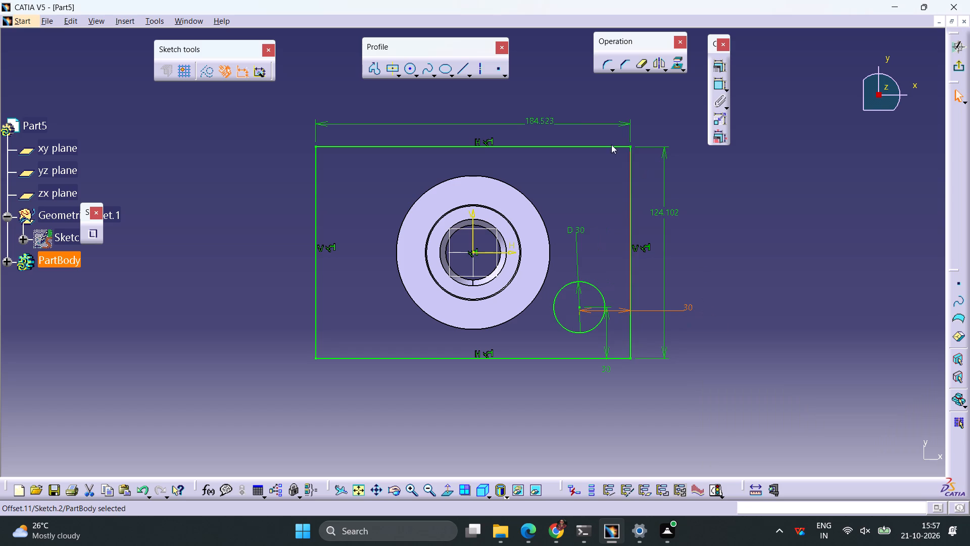
Draw a second circle centred on the horizontal axis above the 30 mm circle and set its diameter to 20 mm.
click(407, 71)
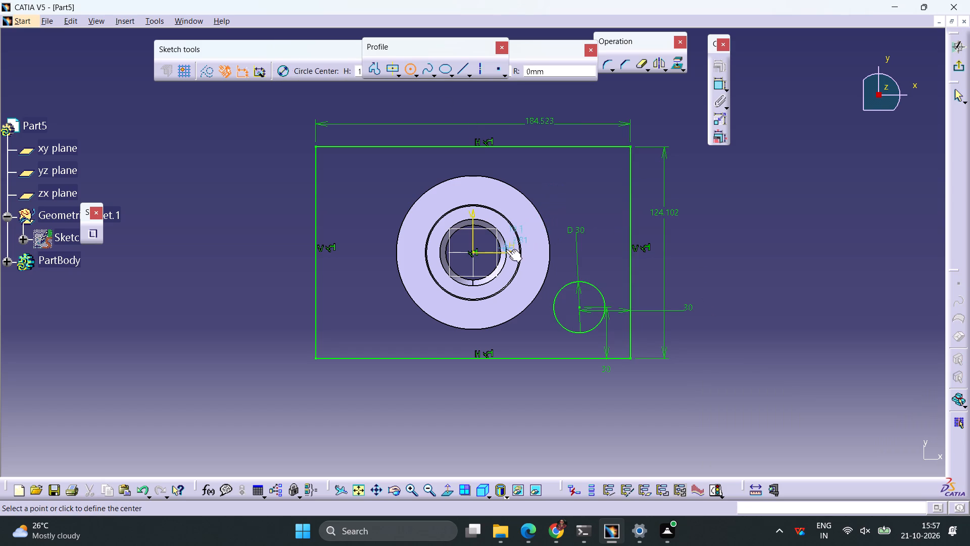
click(581, 251)
click(596, 243)
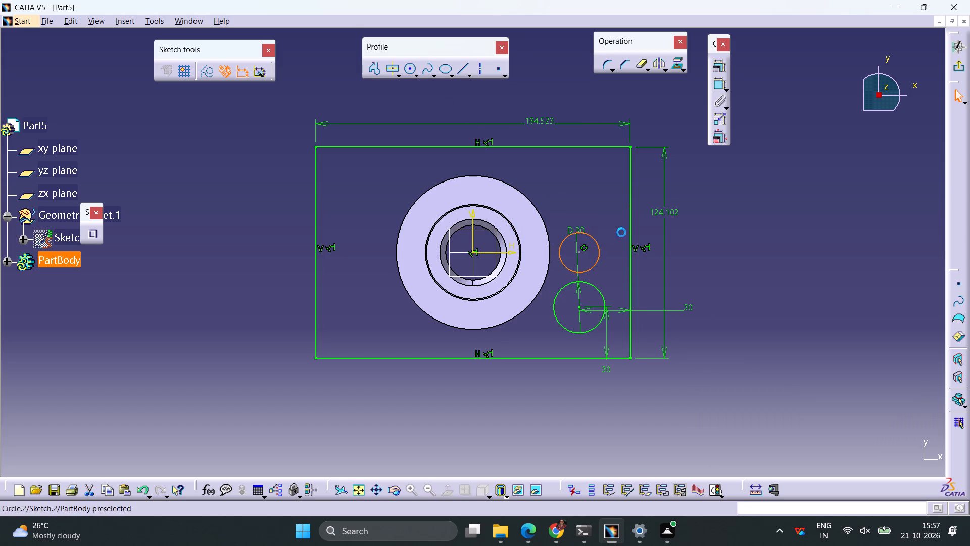
click(717, 83)
click(729, 275)
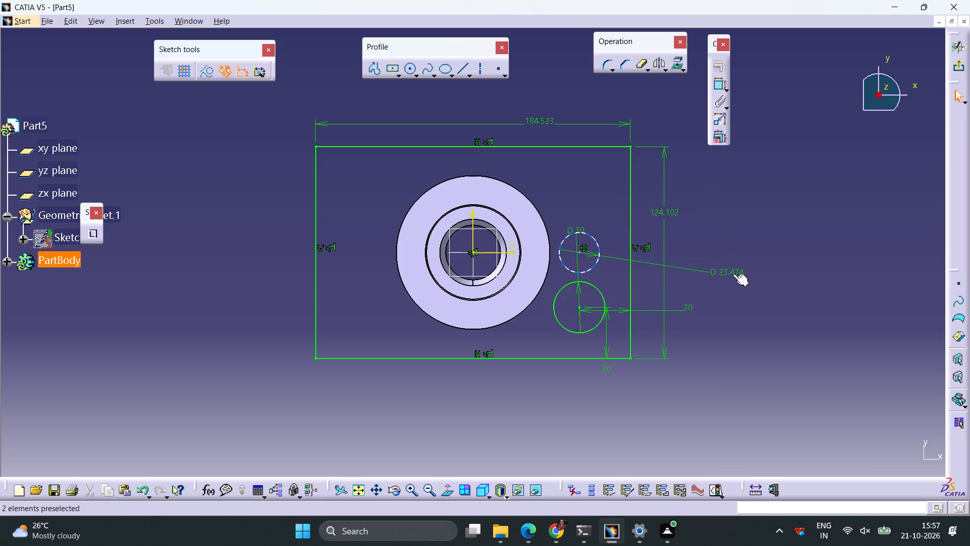
double_click(733, 274)
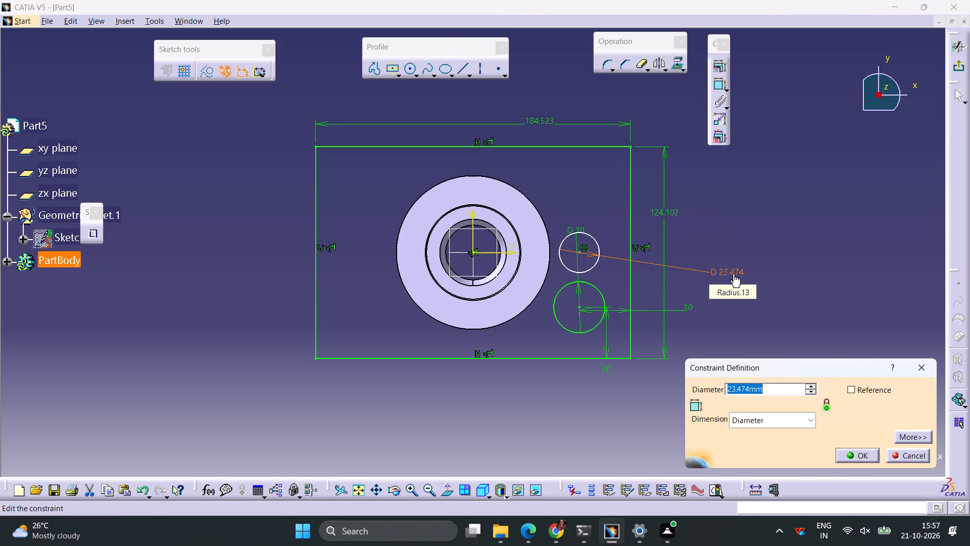
text(20)
key(Return)
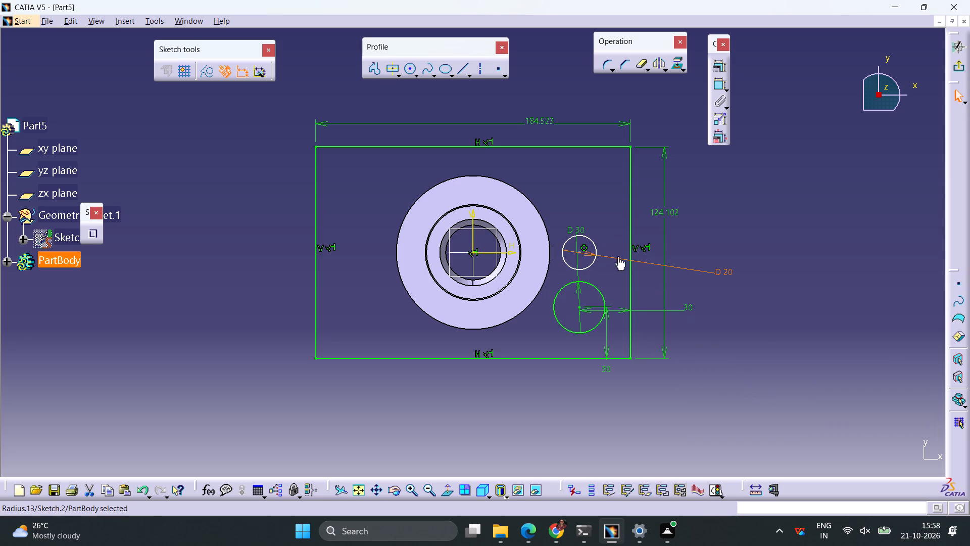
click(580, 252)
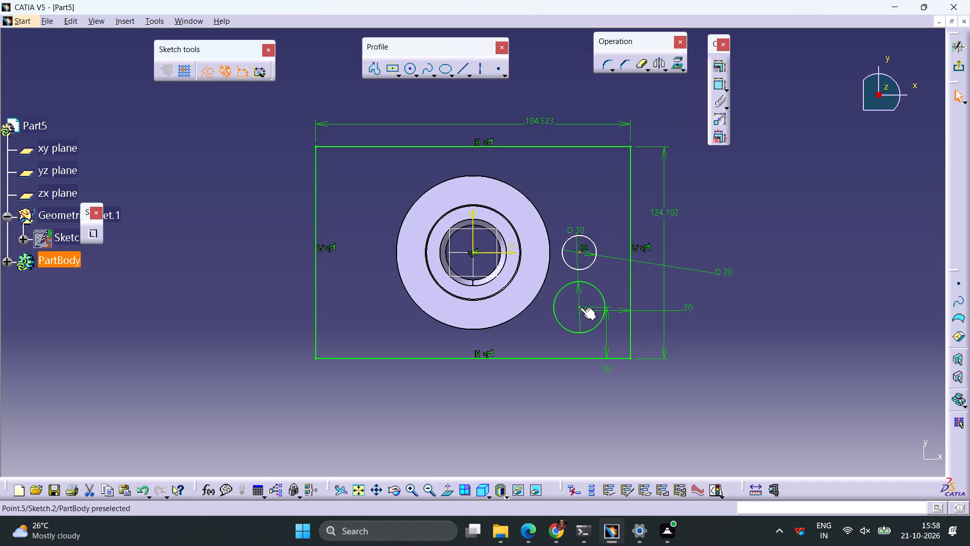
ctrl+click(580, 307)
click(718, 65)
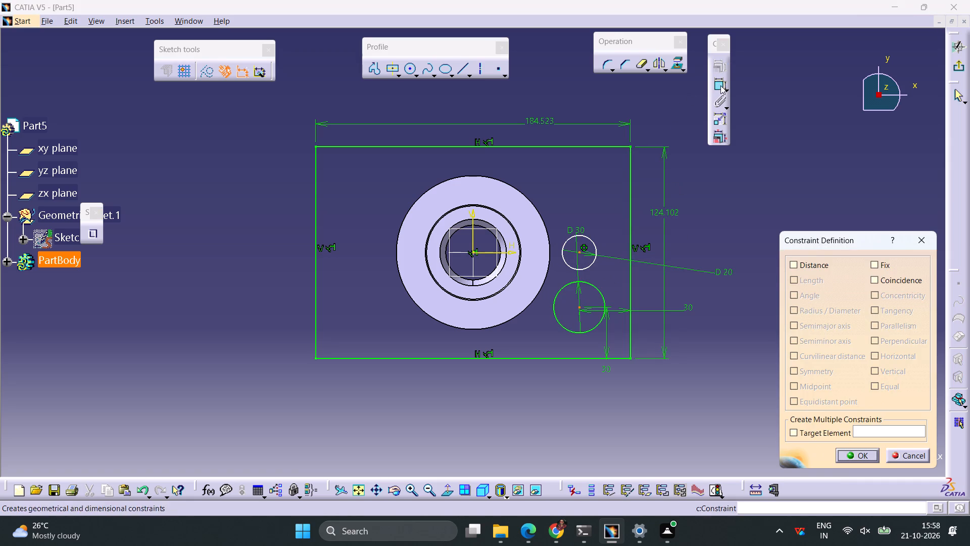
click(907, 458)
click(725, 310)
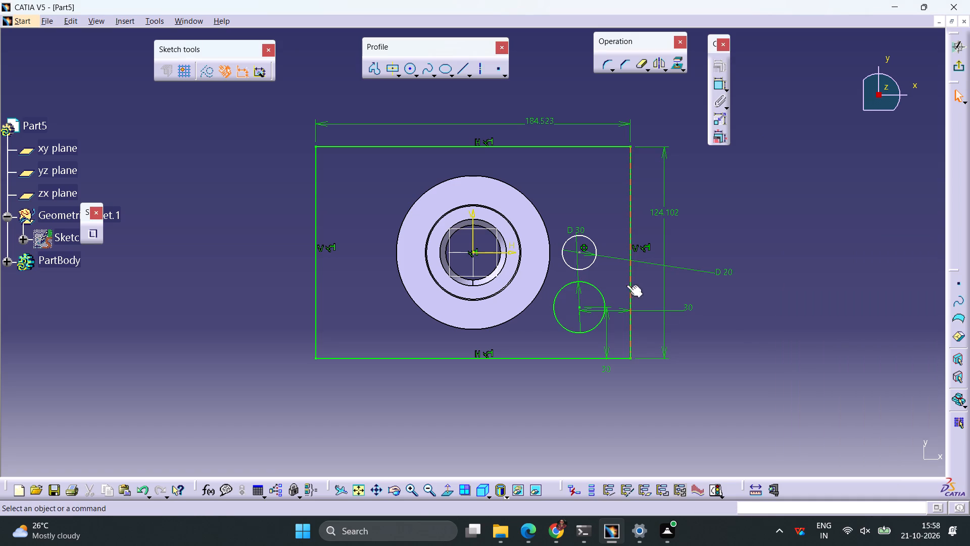
Dimension the 20 mm circle's centre from the rectangle's right edge.
click(578, 253)
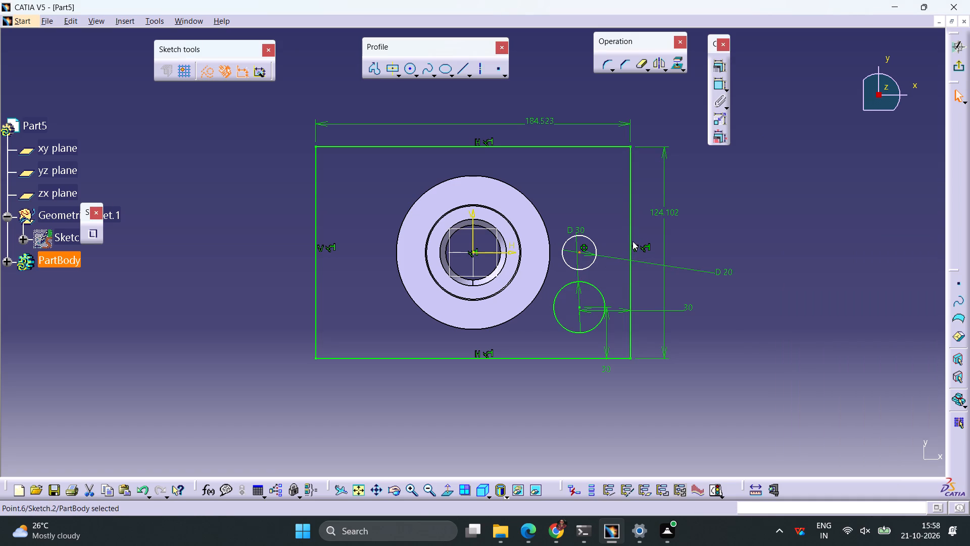
ctrl+click(632, 242)
click(718, 84)
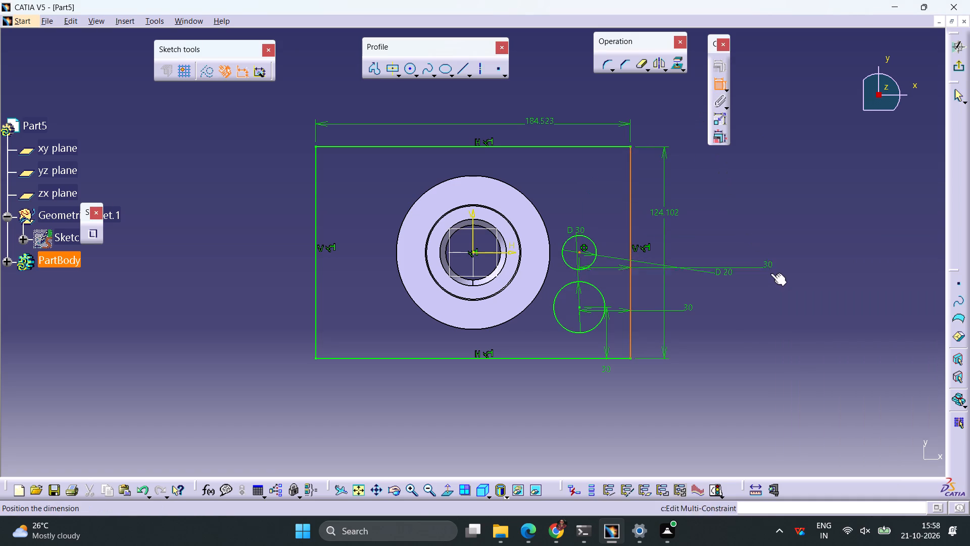
click(771, 302)
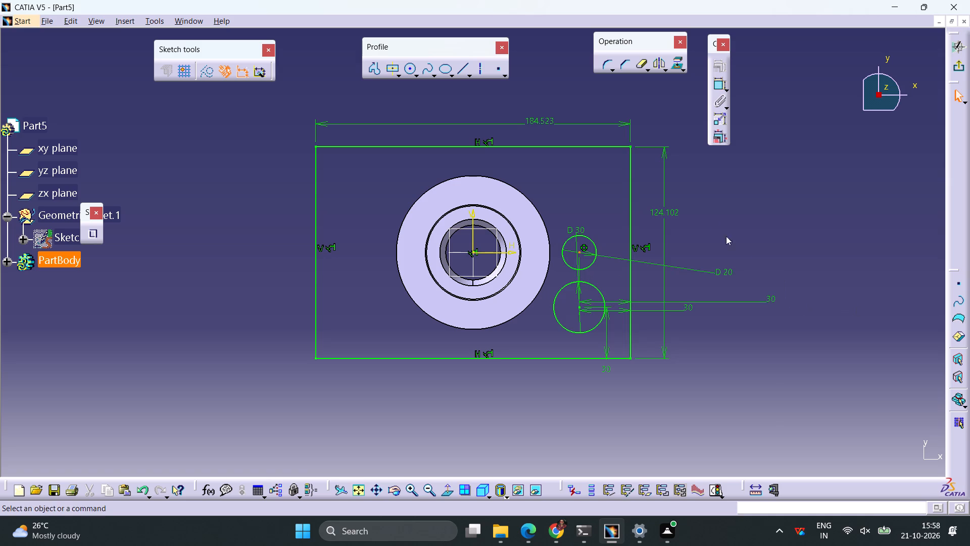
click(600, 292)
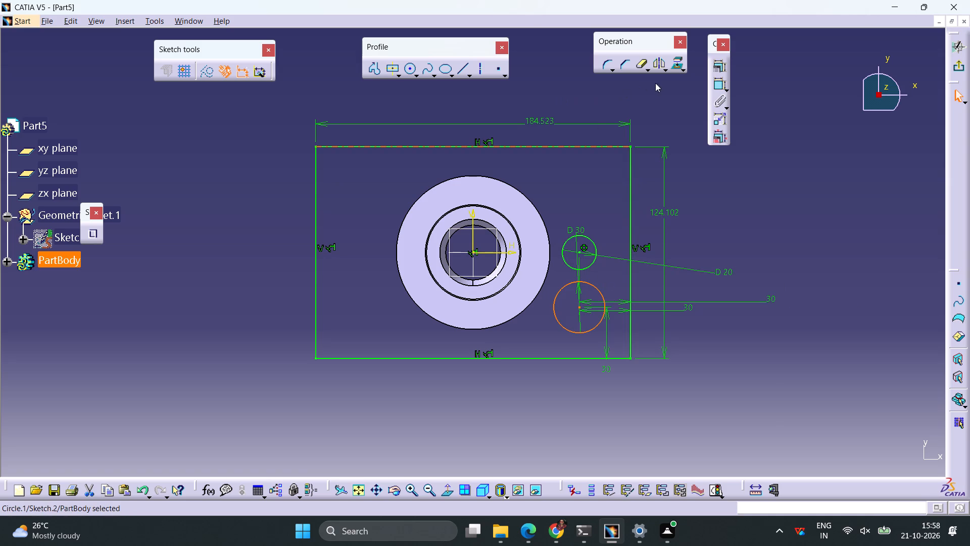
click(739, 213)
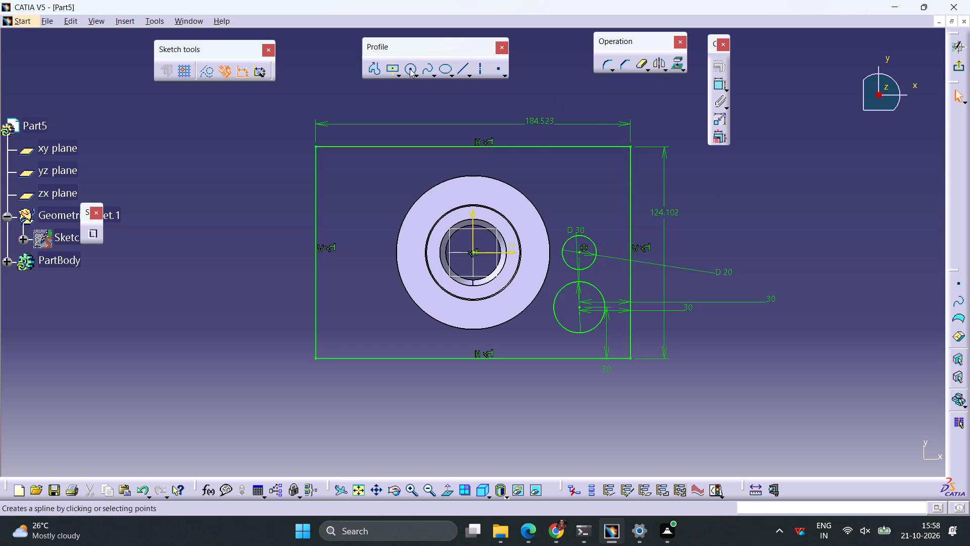
Draw a third circle vertically aligned above the 20 mm circle and set its diameter to 30 mm.
click(410, 69)
click(578, 196)
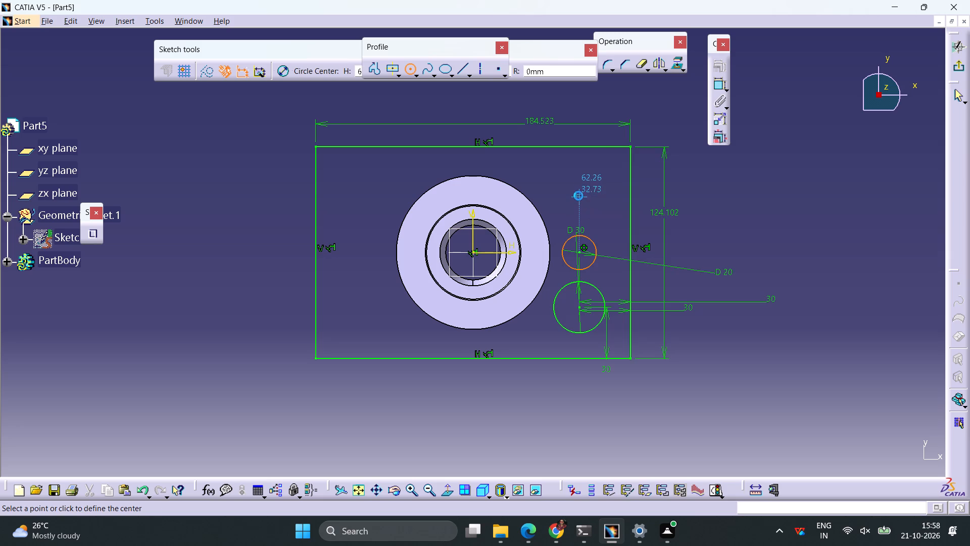
click(590, 172)
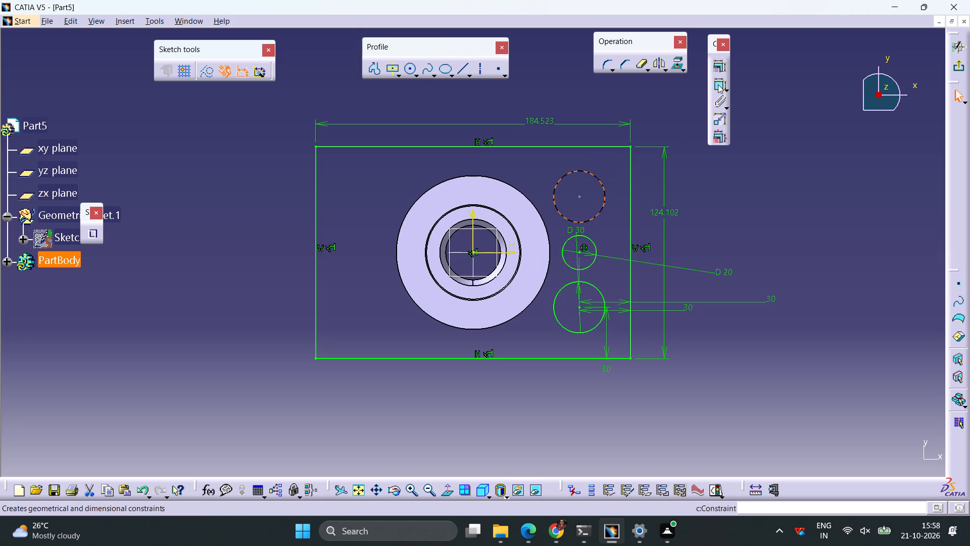
click(718, 84)
click(735, 188)
double_click(736, 183)
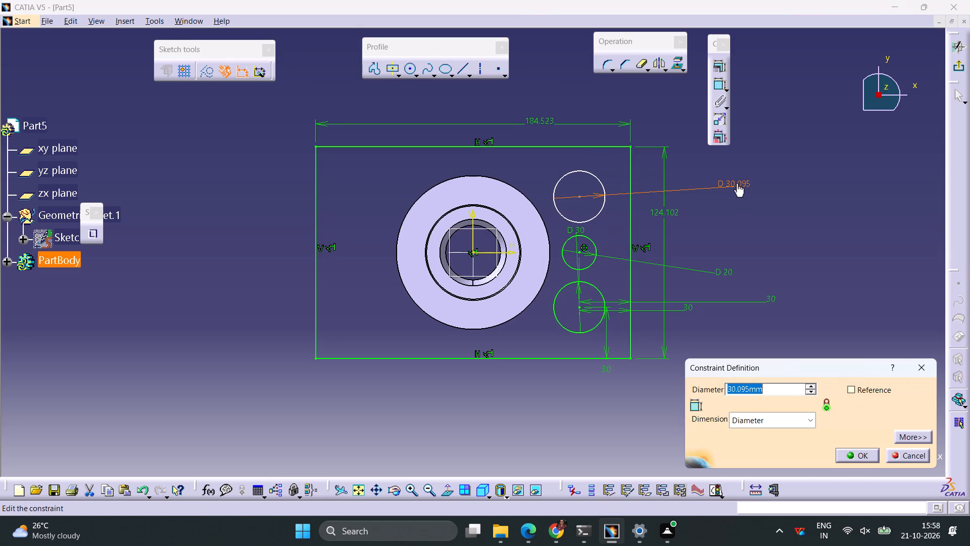
text(30)
key(Return)
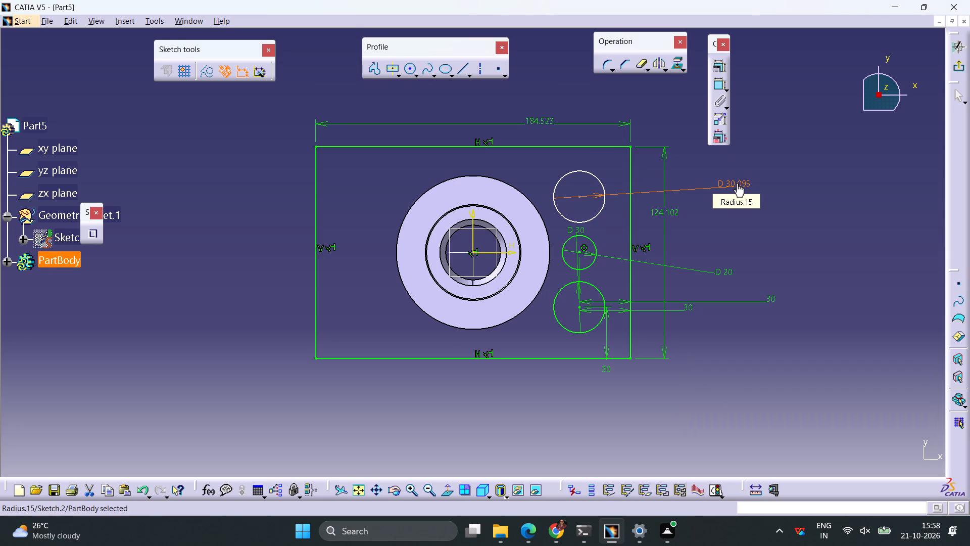
click(763, 244)
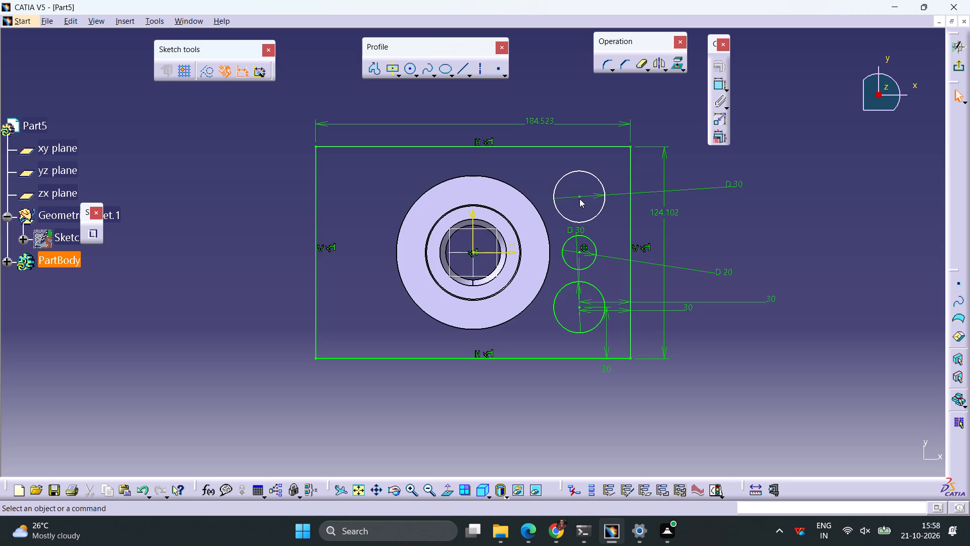
Dimension the upper circle's centre from the rectangle's top edge and set the distance to 30 mm.
click(579, 194)
ctrl+click(574, 147)
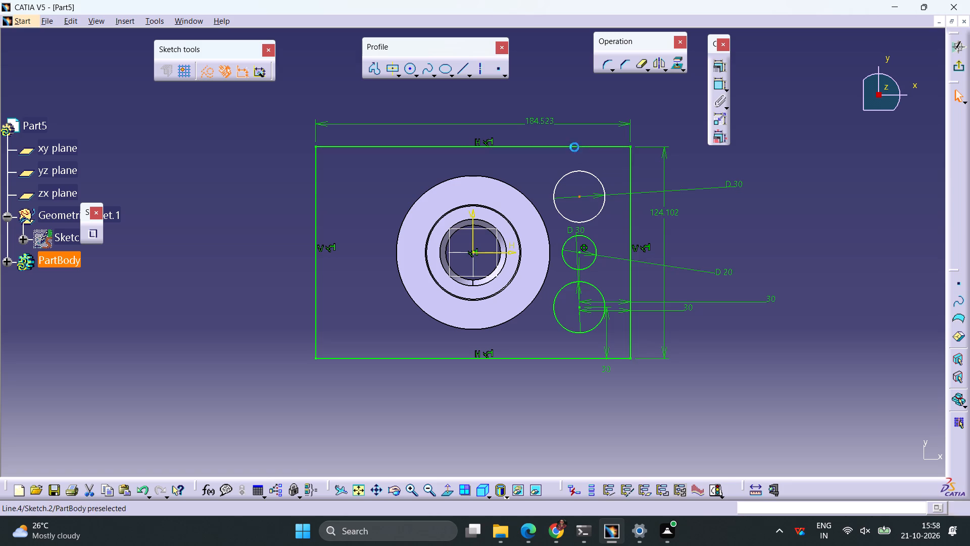
click(715, 82)
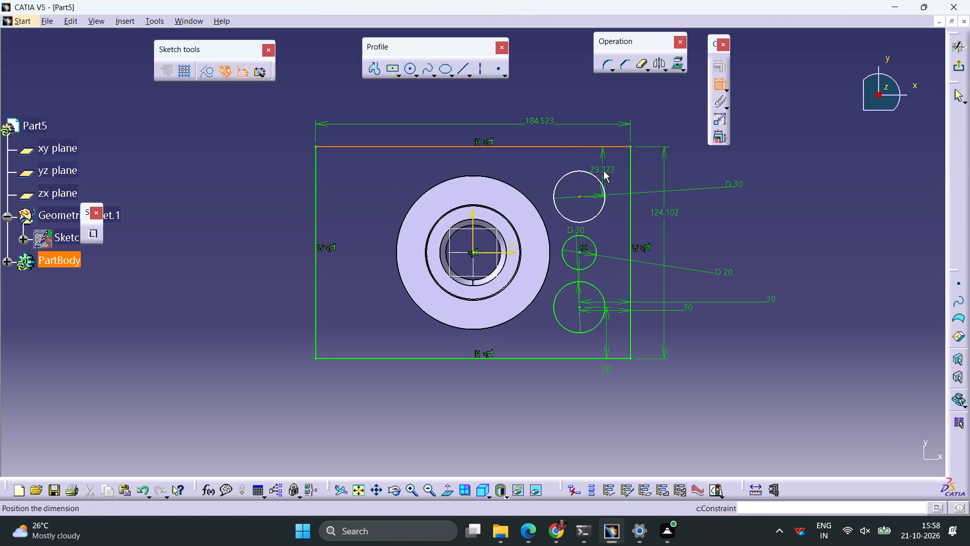
click(603, 171)
double_click(605, 167)
text(30)
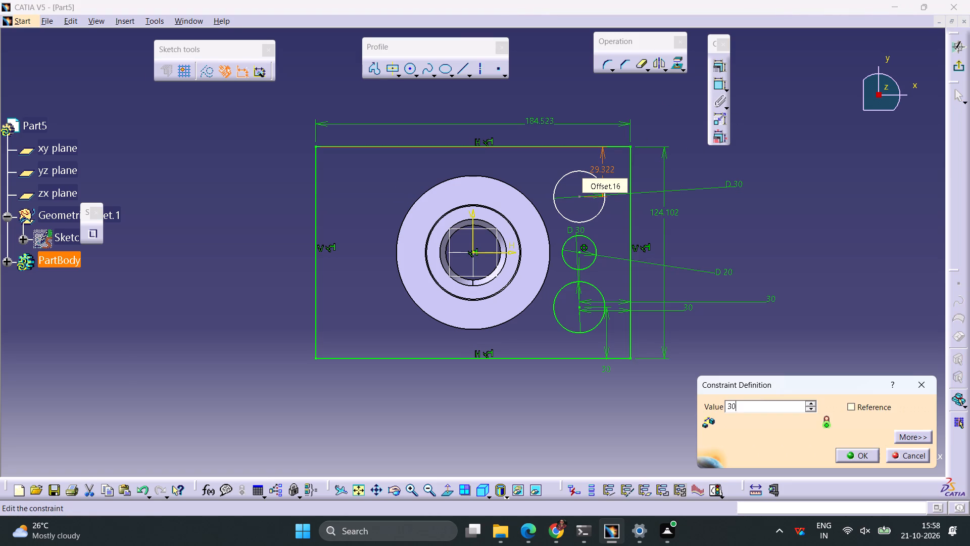
key(Return)
click(761, 251)
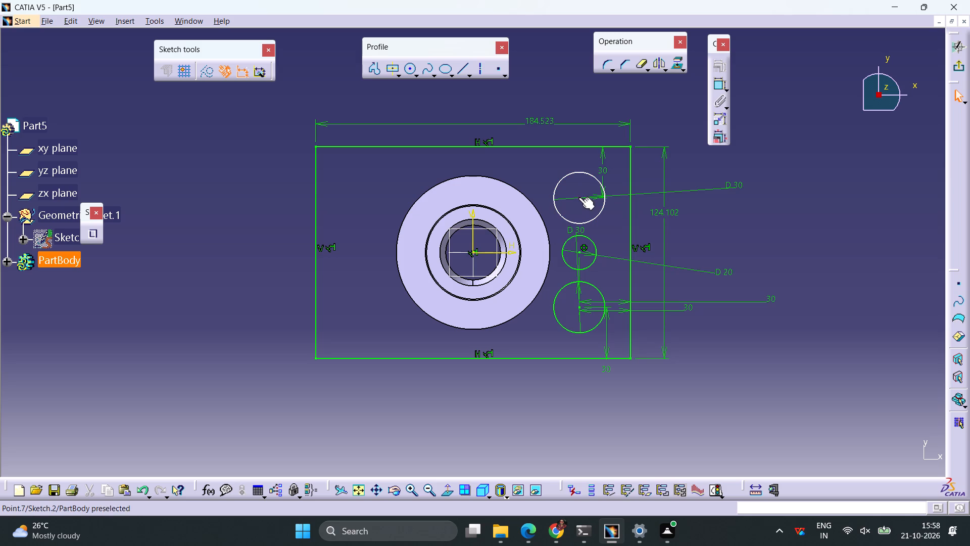
Dimension the upper circle's centre from the rectangle's right edge.
click(578, 197)
ctrl+click(633, 198)
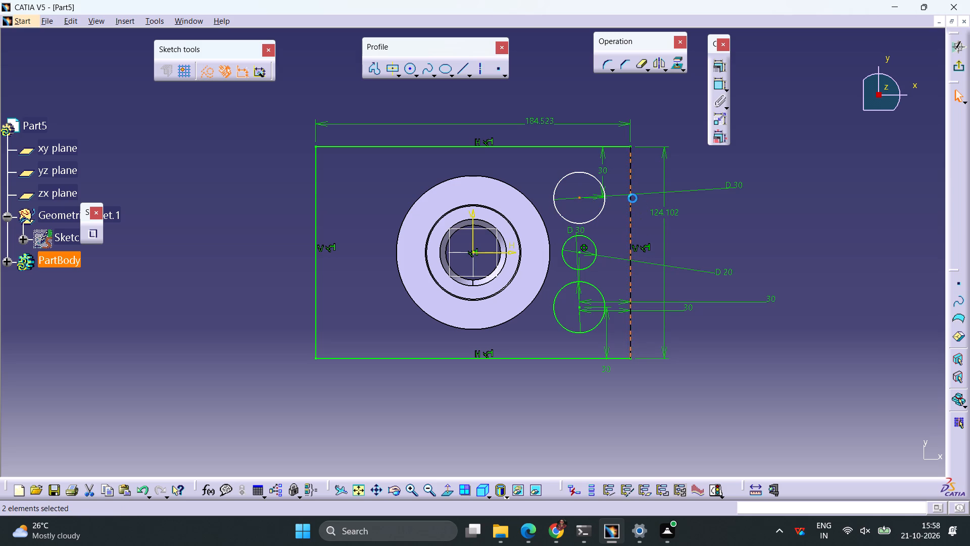
click(716, 84)
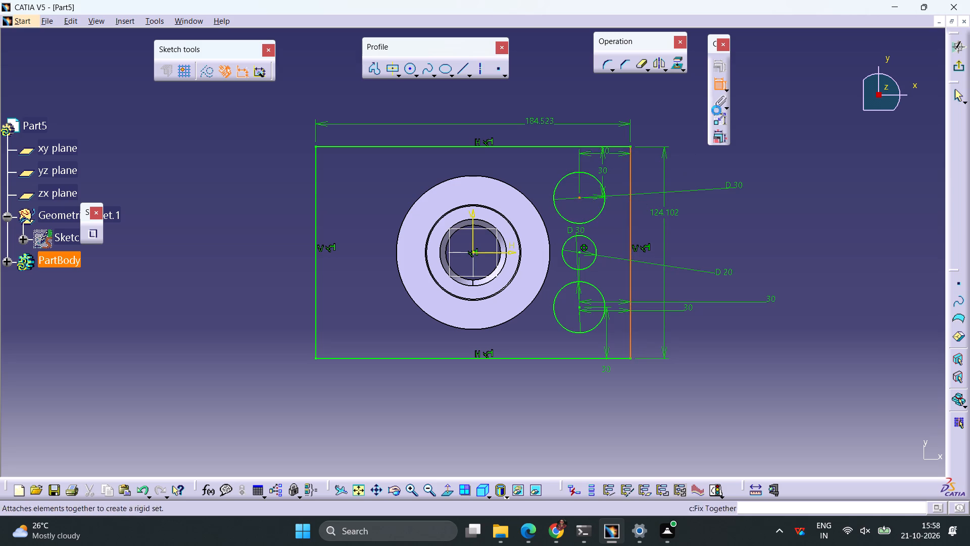
click(746, 210)
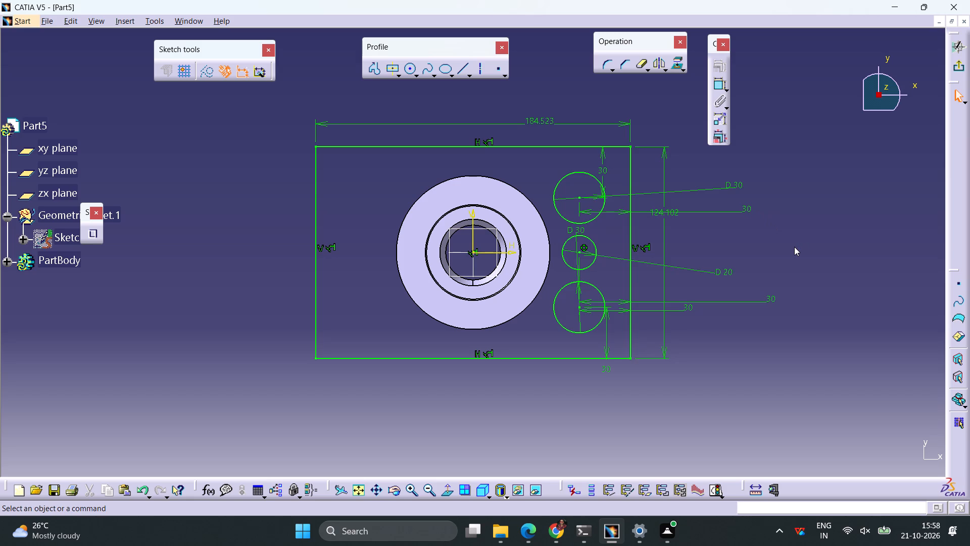
Mirror the three circles about the sketch's vertical axis.
click(570, 176)
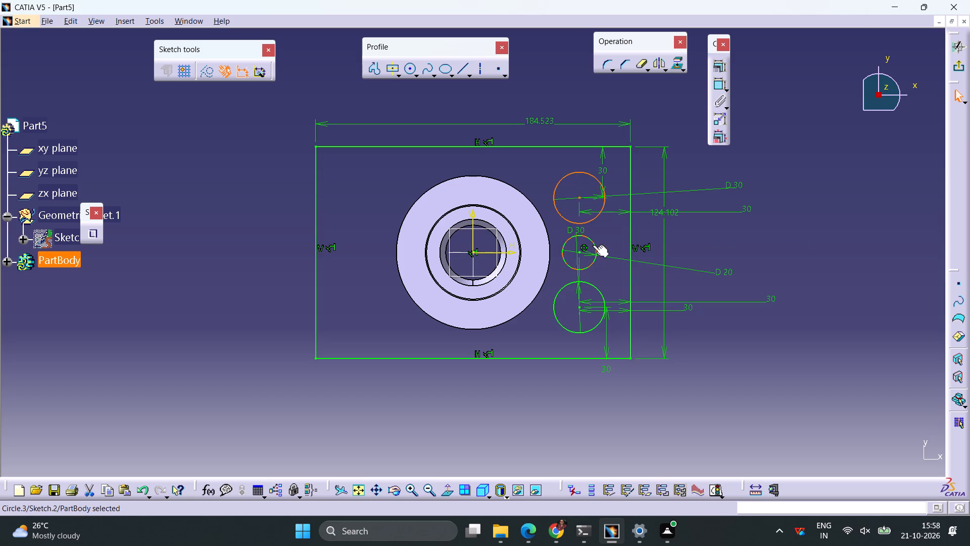
ctrl+click(593, 245)
ctrl+click(600, 296)
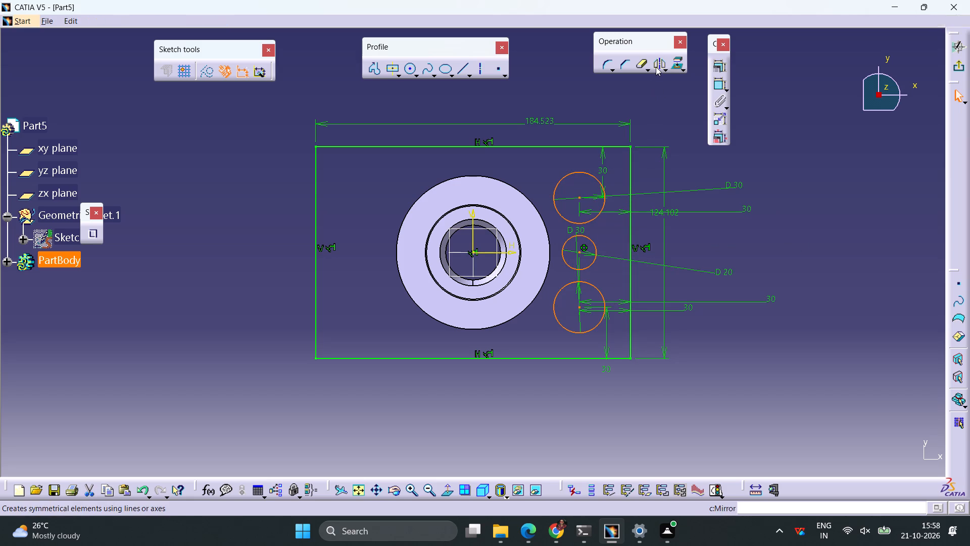
click(656, 67)
click(474, 239)
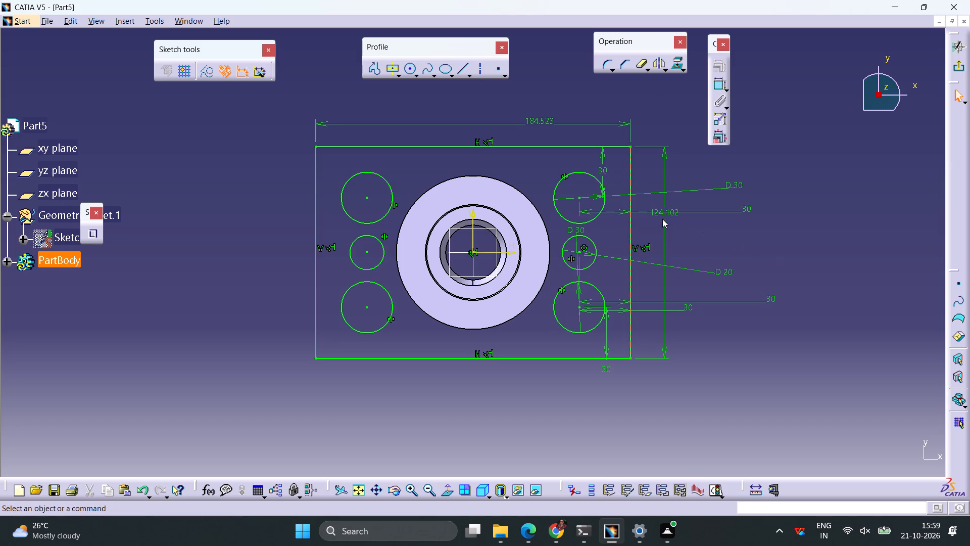
Set the rectangle's height to 125 mm and its width to 200 mm, moving the overlapping 30 mm dimension clear.
drag(665, 212, 665, 235)
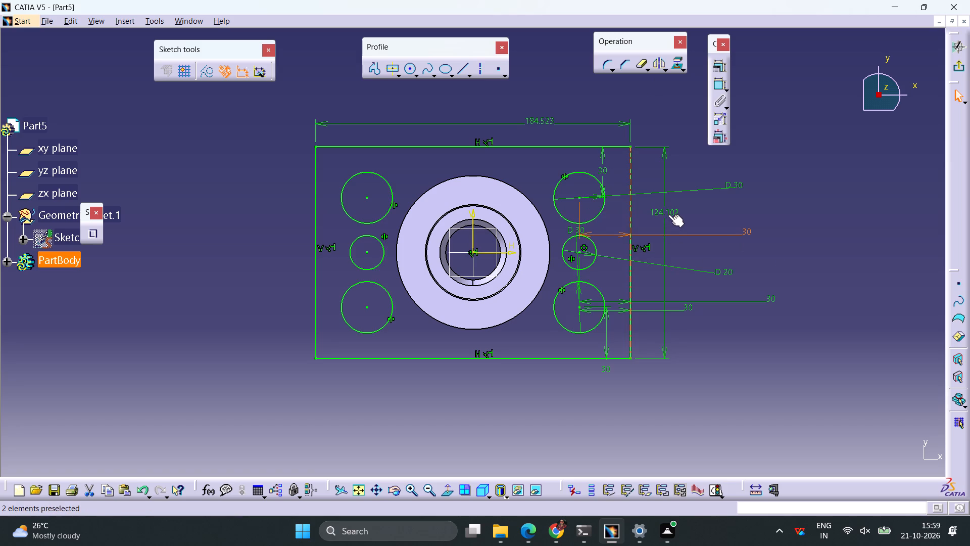
double_click(668, 214)
text(125)
key(Return)
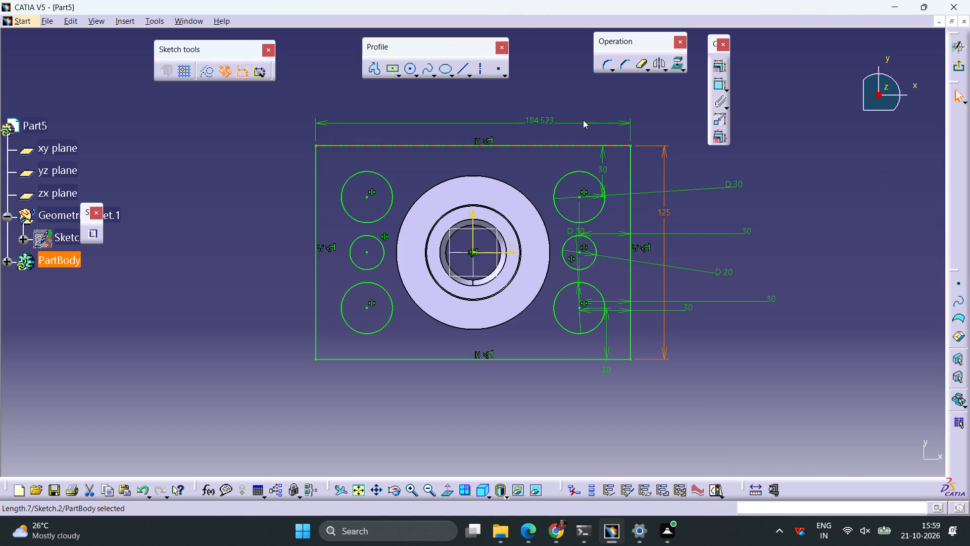
double_click(539, 125)
text(200)
key(Return)
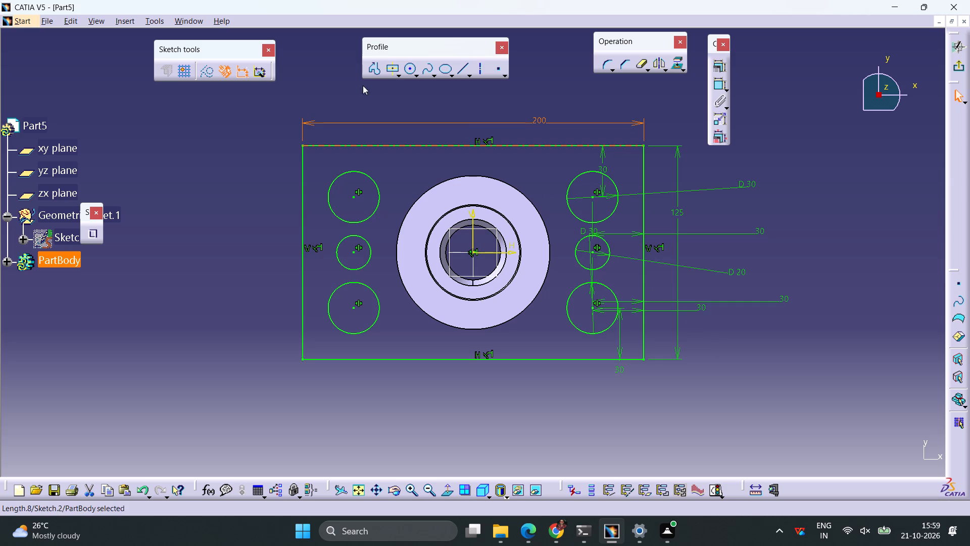
Round the rectangle's top-left corner, converting the edge's length constraint to a distance, and set the corner radius to 15 mm.
click(604, 66)
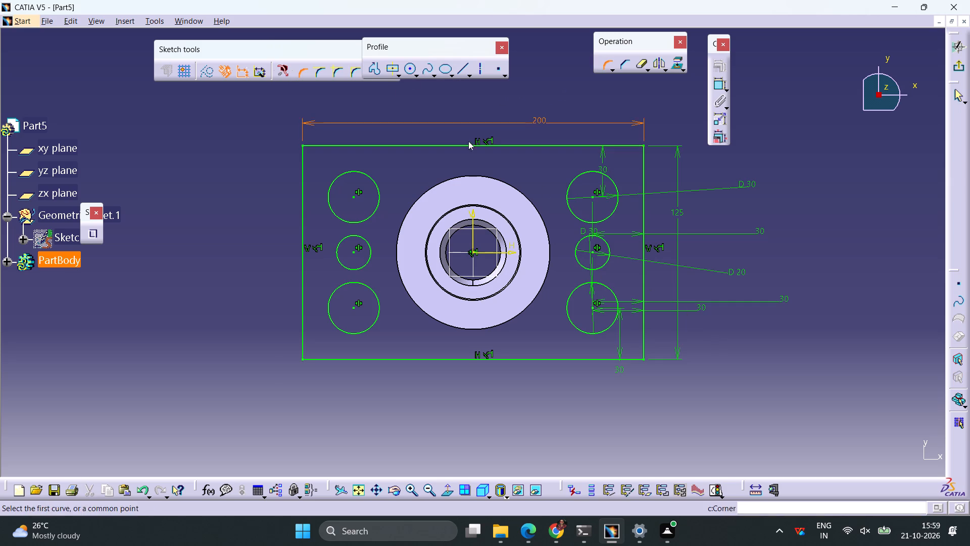
click(322, 146)
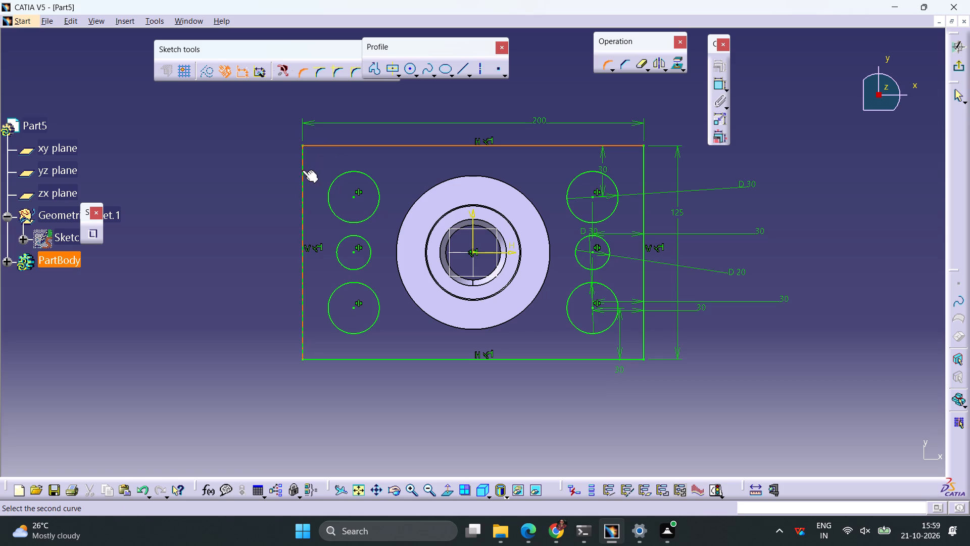
click(302, 170)
click(312, 159)
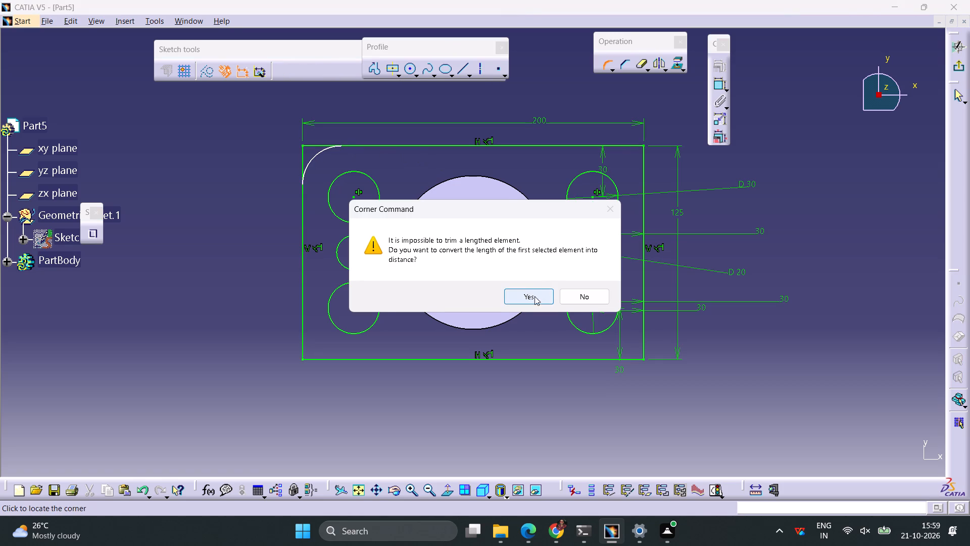
click(534, 297)
double_click(331, 164)
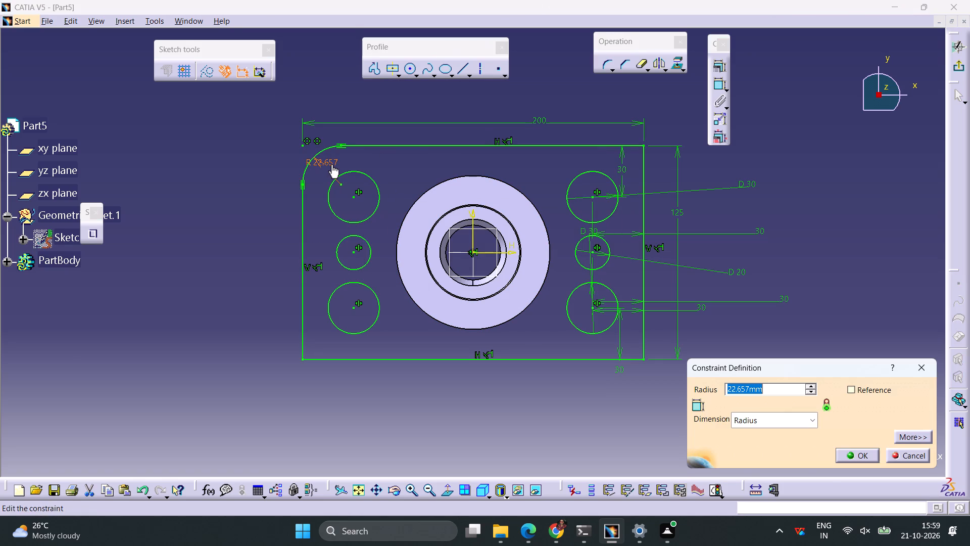
text(15)
key(Return)
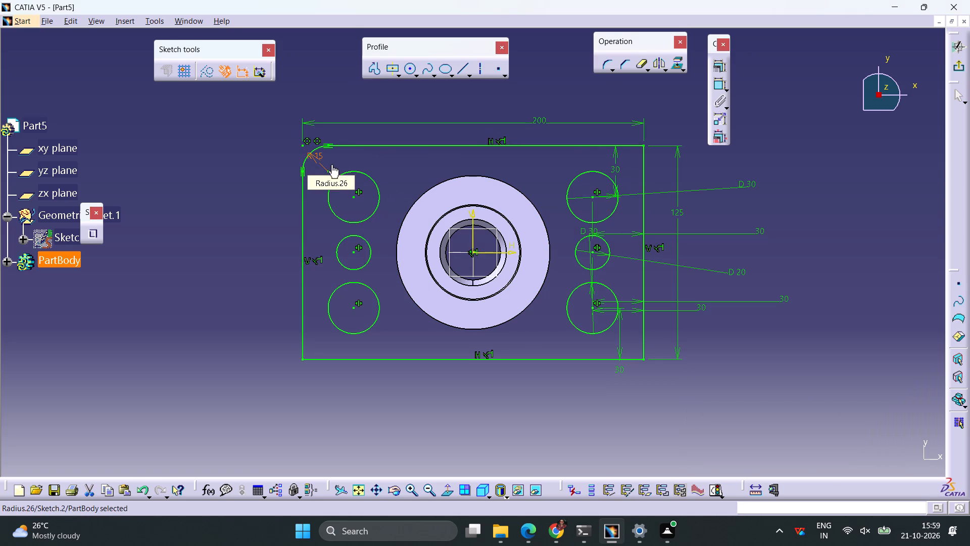
Round the rectangle's other corners at about 19.5 mm top right, 16.7 mm bottom right and 23.6 mm bottom left, converting length to distance.
double_click(602, 65)
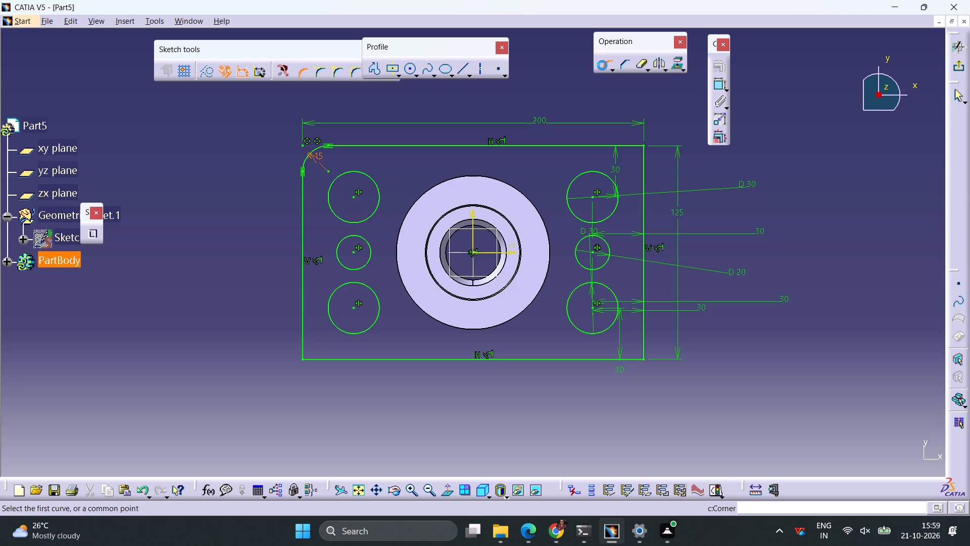
click(627, 148)
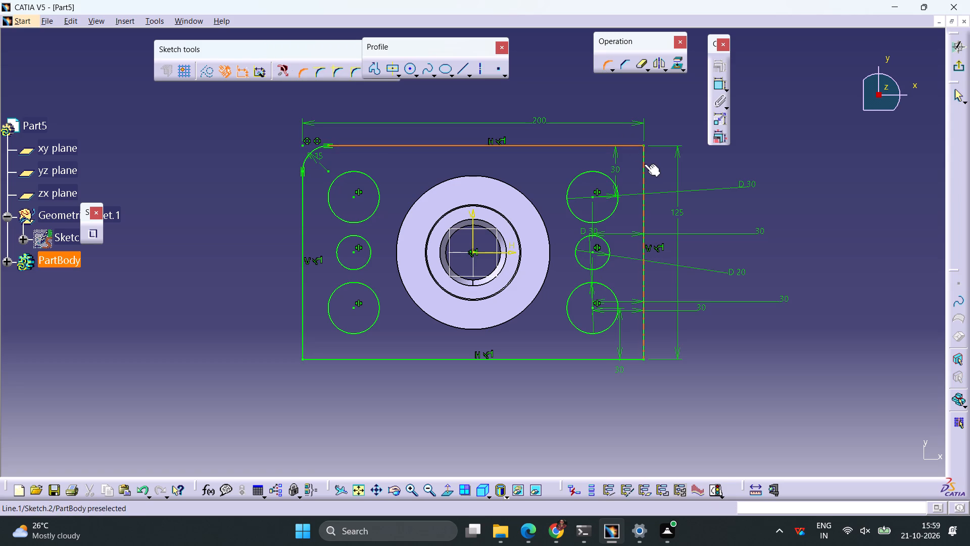
click(644, 164)
click(633, 155)
click(538, 296)
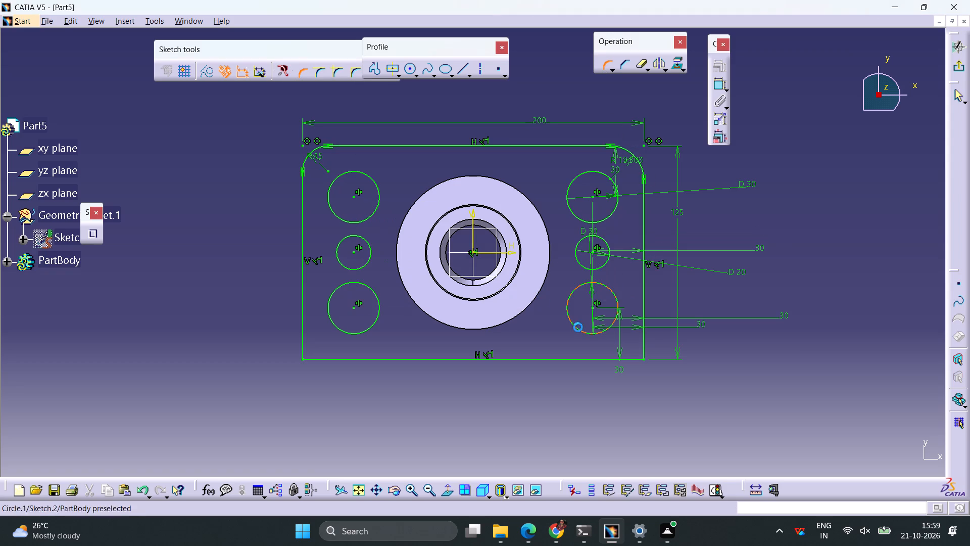
click(643, 339)
click(630, 357)
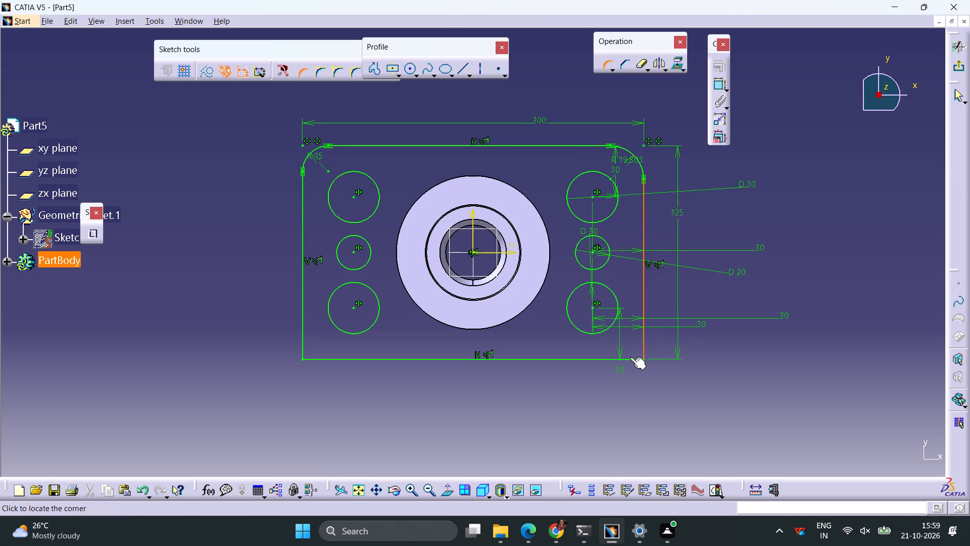
click(637, 348)
click(304, 343)
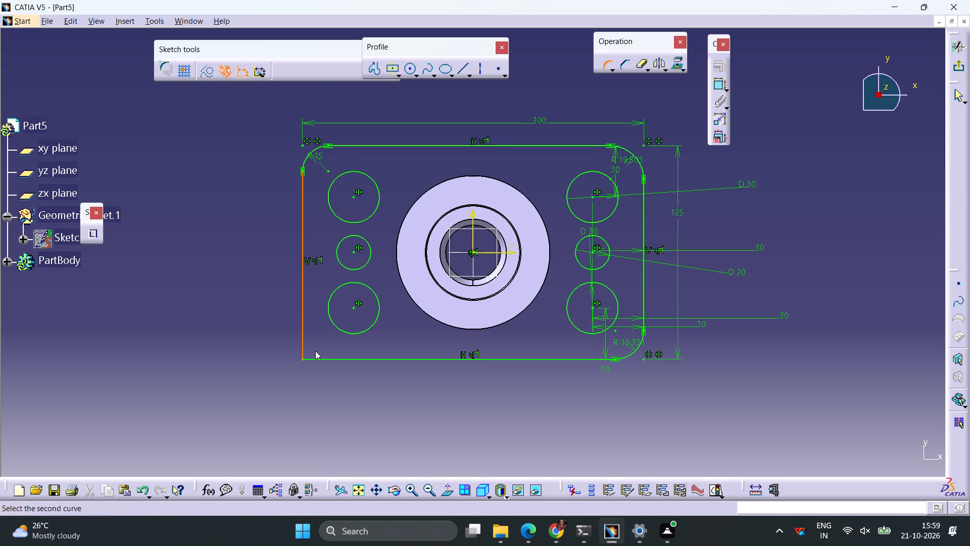
click(319, 357)
click(320, 359)
click(318, 350)
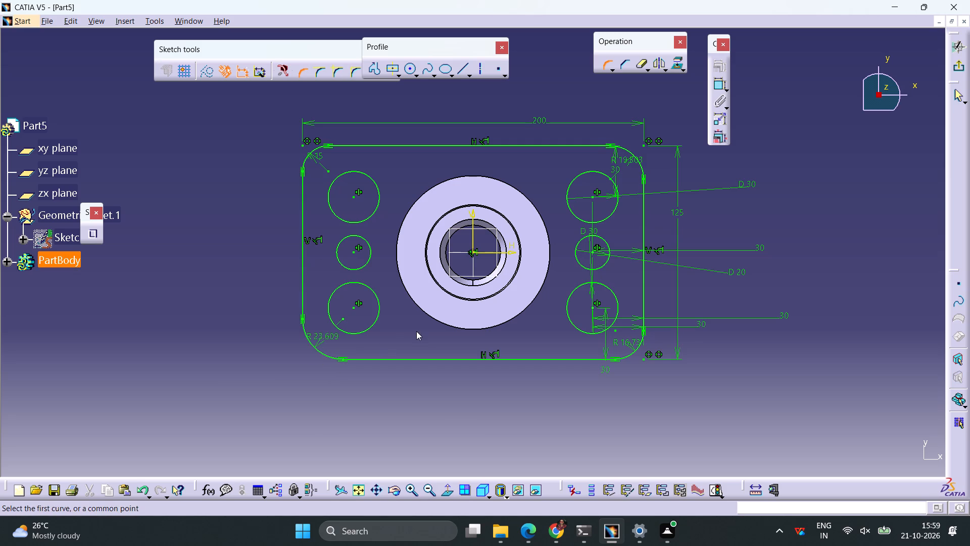
Set the radii of the bottom-left, bottom-right and top-right corners to 15 mm.
double_click(331, 337)
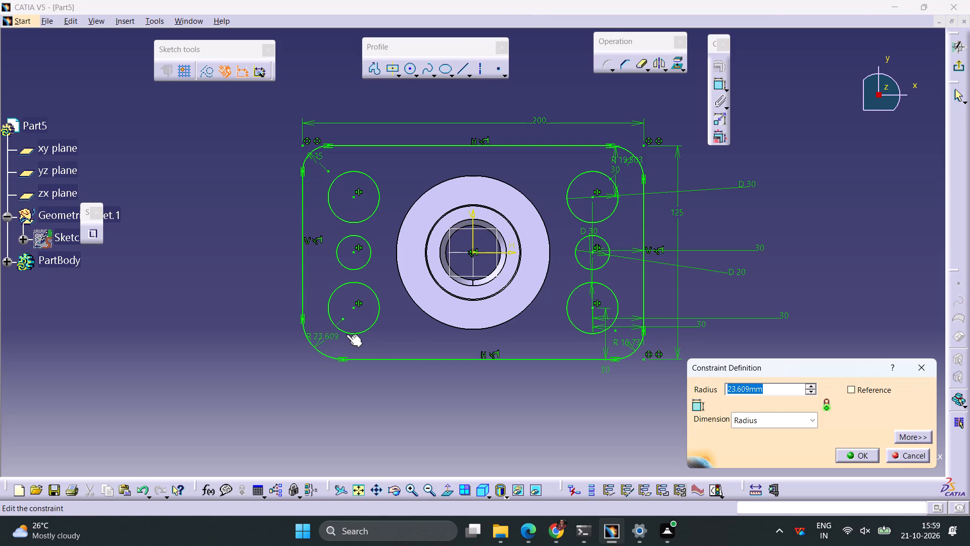
text(15)
key(Return)
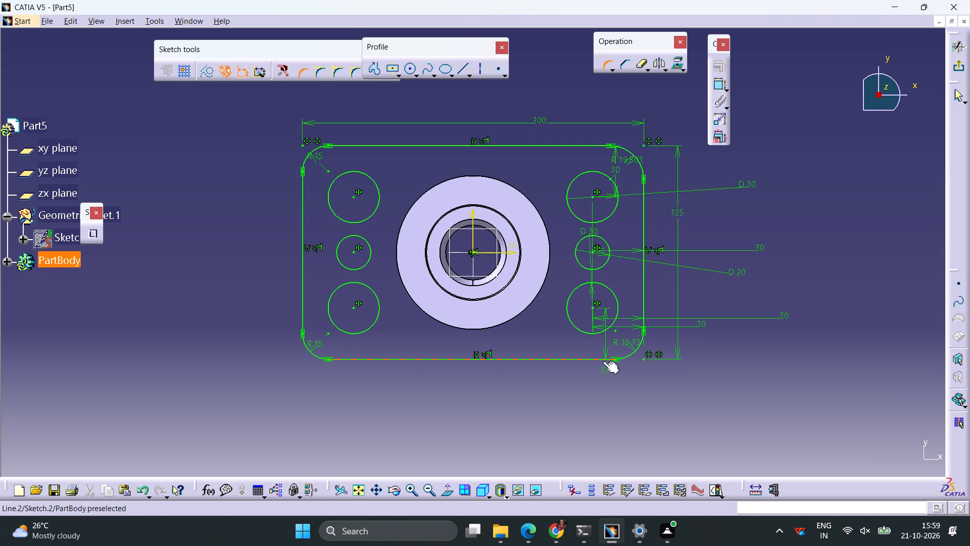
double_click(624, 342)
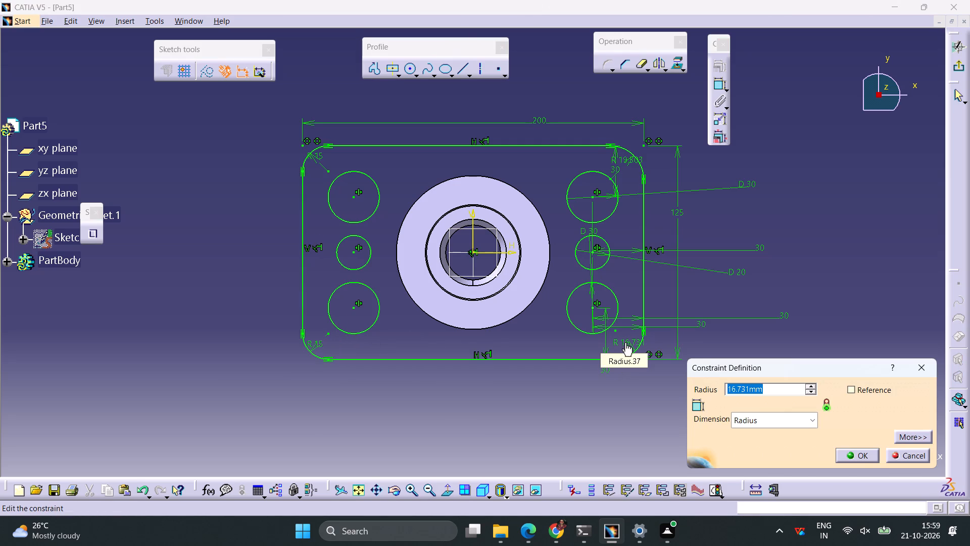
text(15)
key(Return)
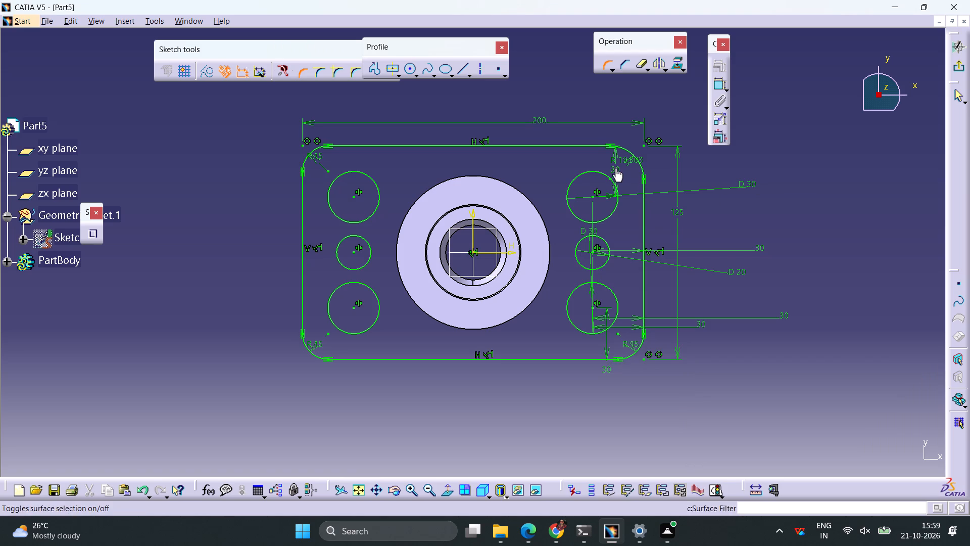
double_click(628, 158)
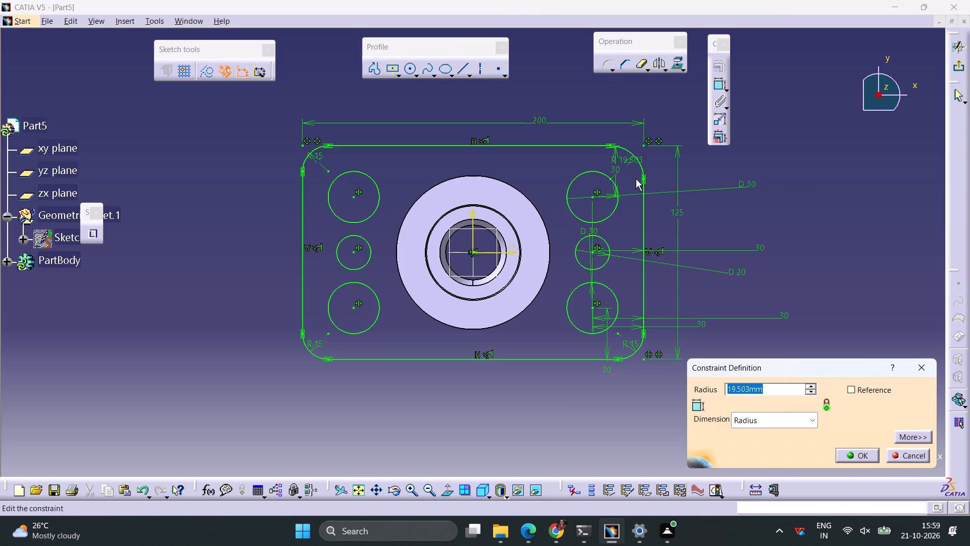
text(15)
key(Return)
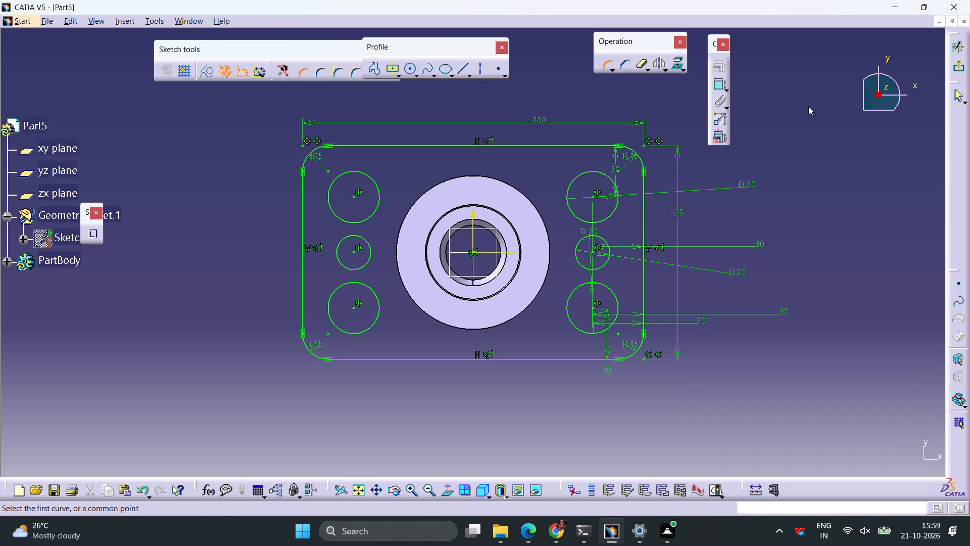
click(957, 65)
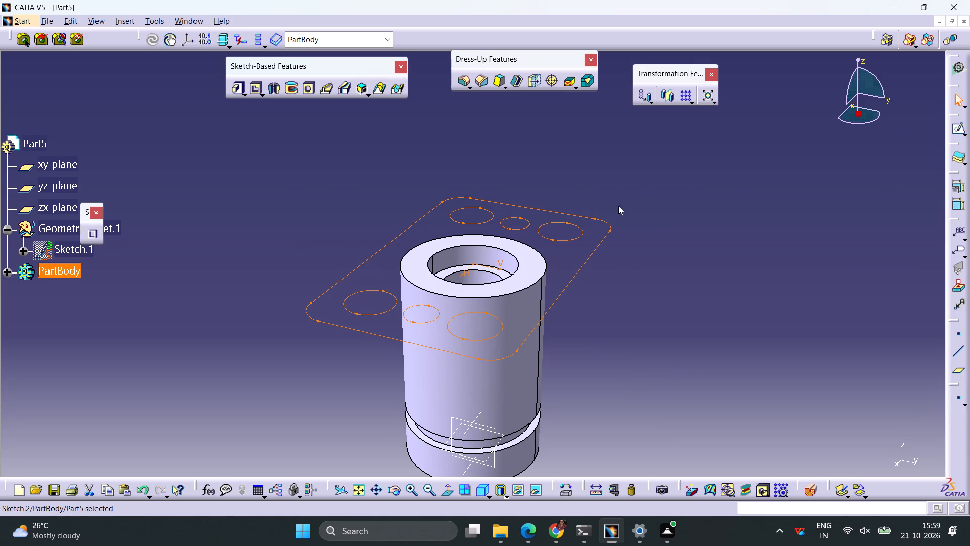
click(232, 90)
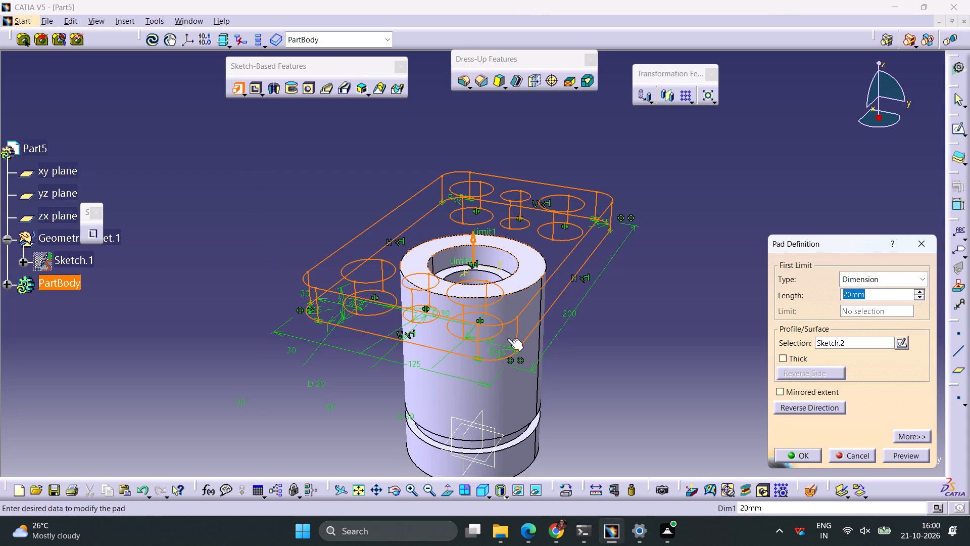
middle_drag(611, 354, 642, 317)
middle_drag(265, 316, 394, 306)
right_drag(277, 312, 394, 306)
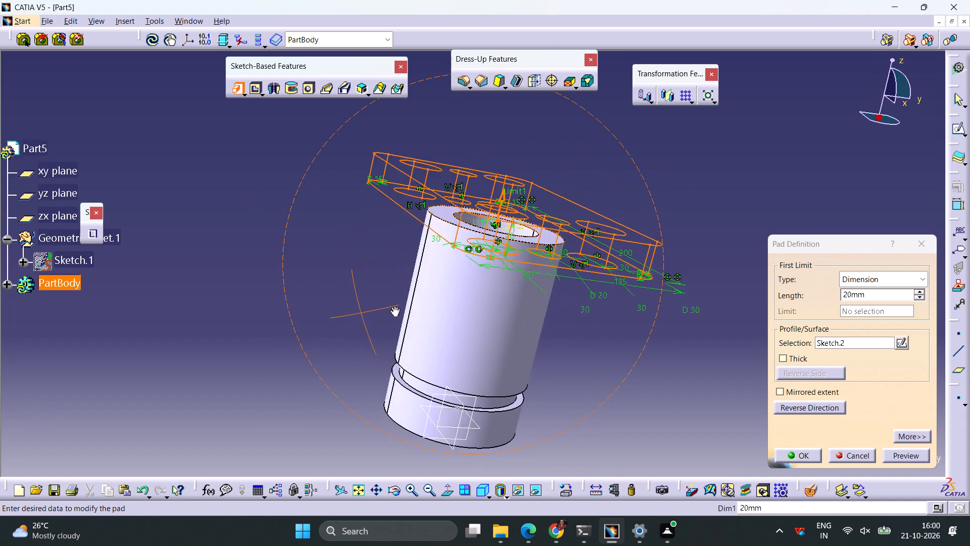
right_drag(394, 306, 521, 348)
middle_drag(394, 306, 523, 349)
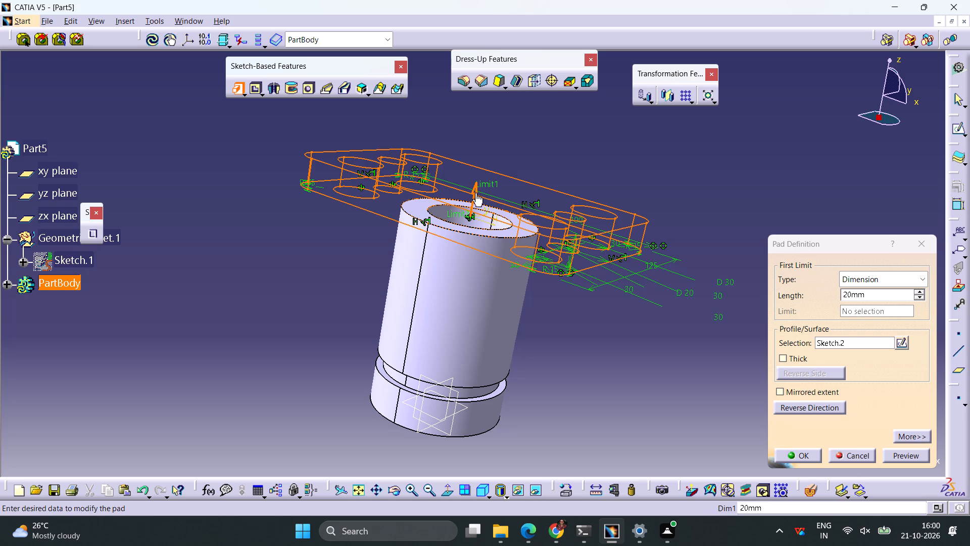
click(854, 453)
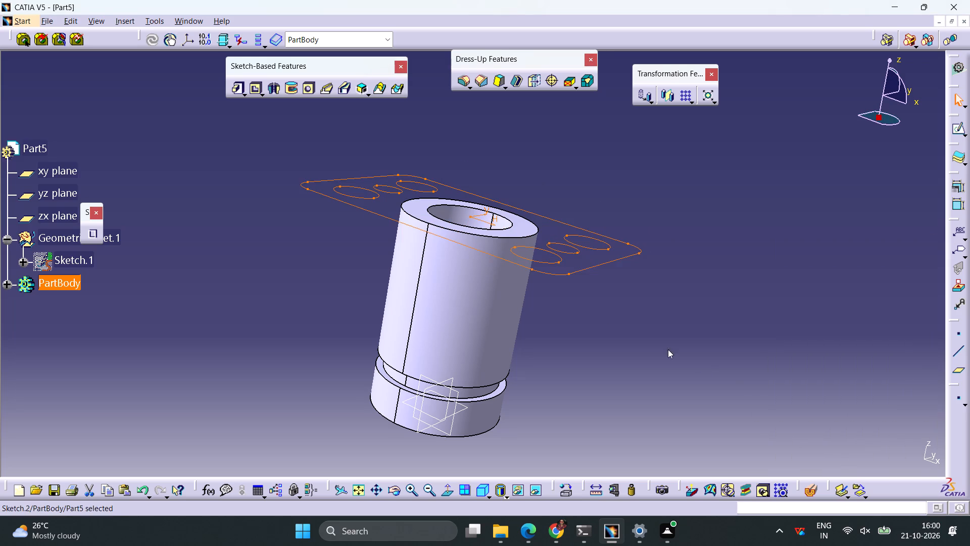
Reopen the plate sketch, project the revolved body's outer circular edge into it, and leave the sketch.
right_click(594, 267)
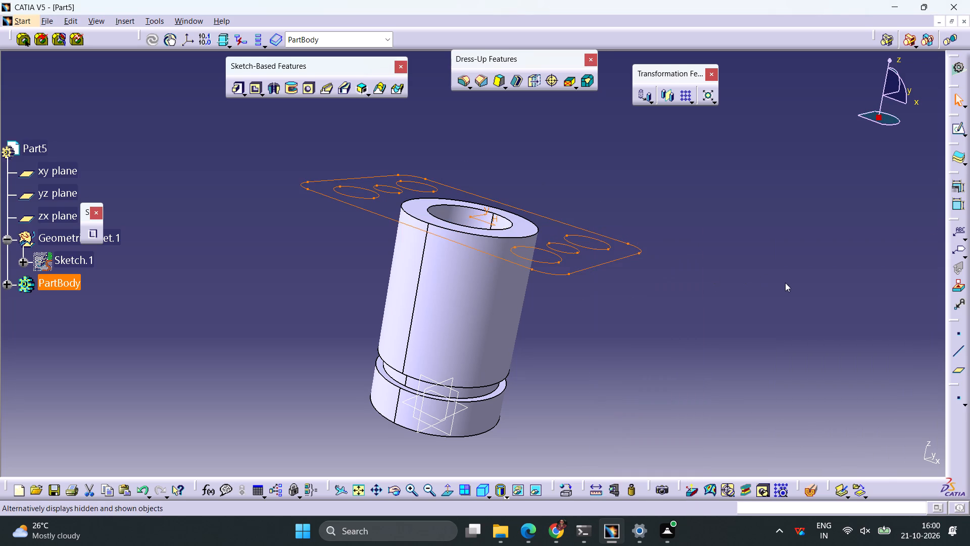
click(785, 283)
right_click(595, 264)
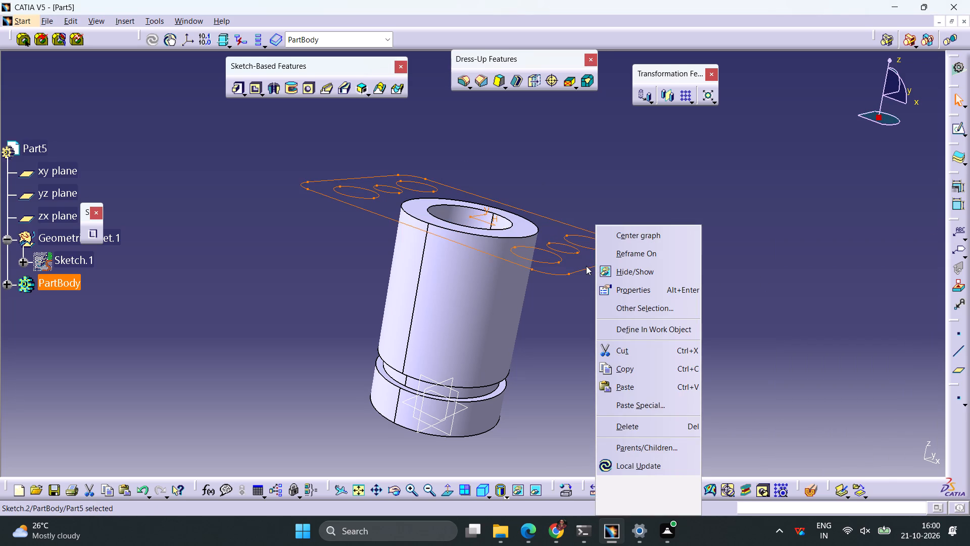
click(585, 273)
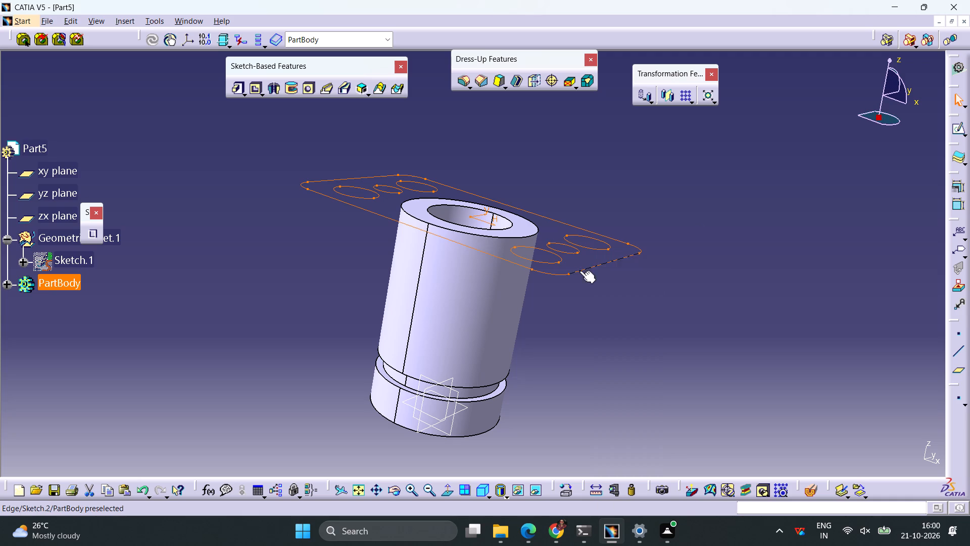
double_click(587, 268)
double_click(588, 268)
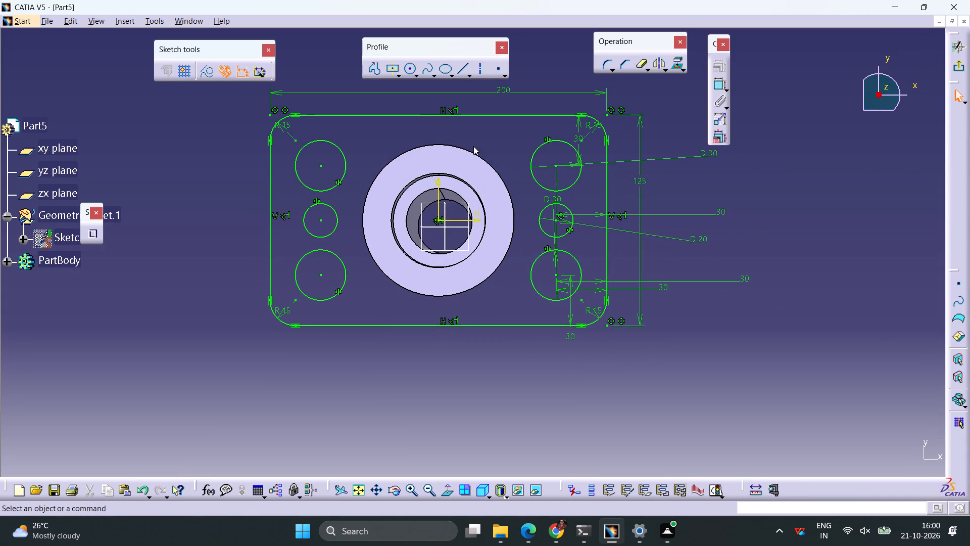
click(480, 156)
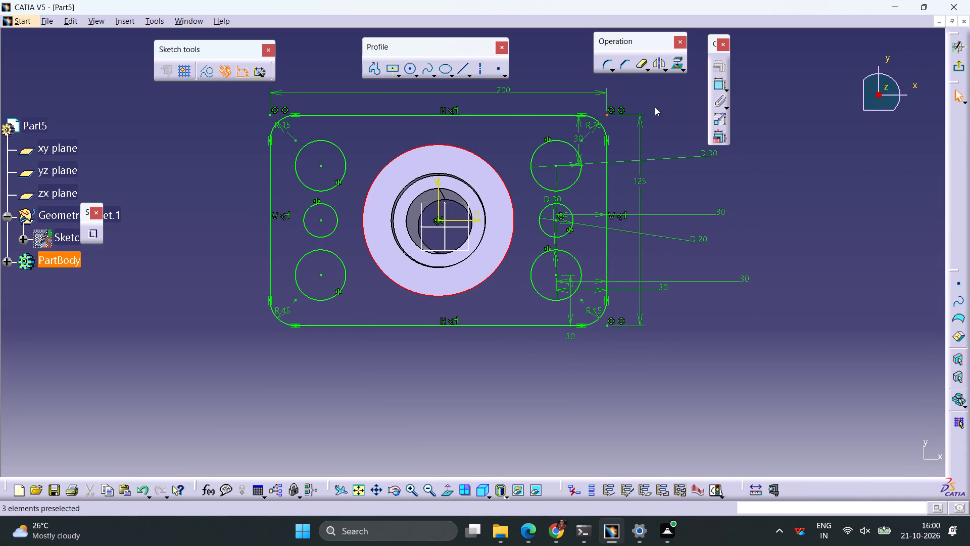
click(674, 65)
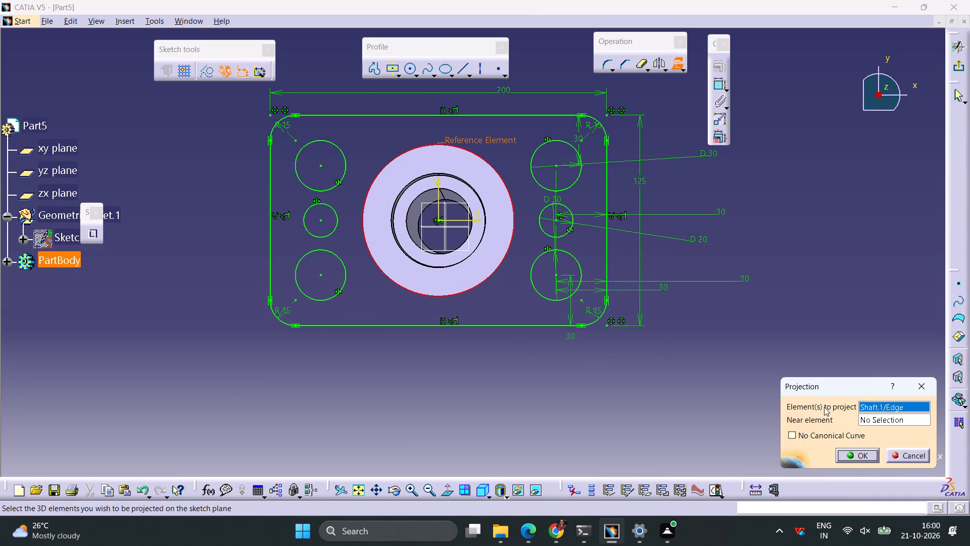
click(852, 455)
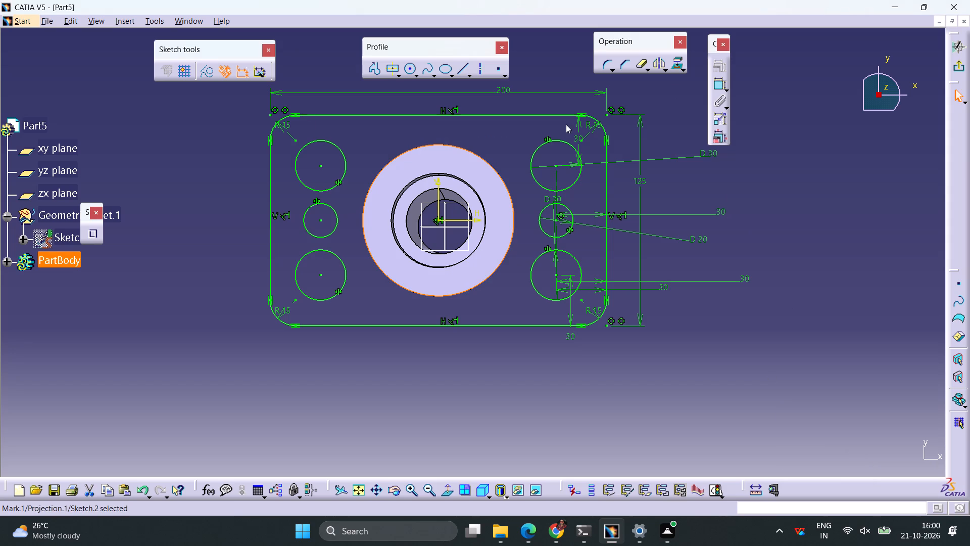
click(956, 68)
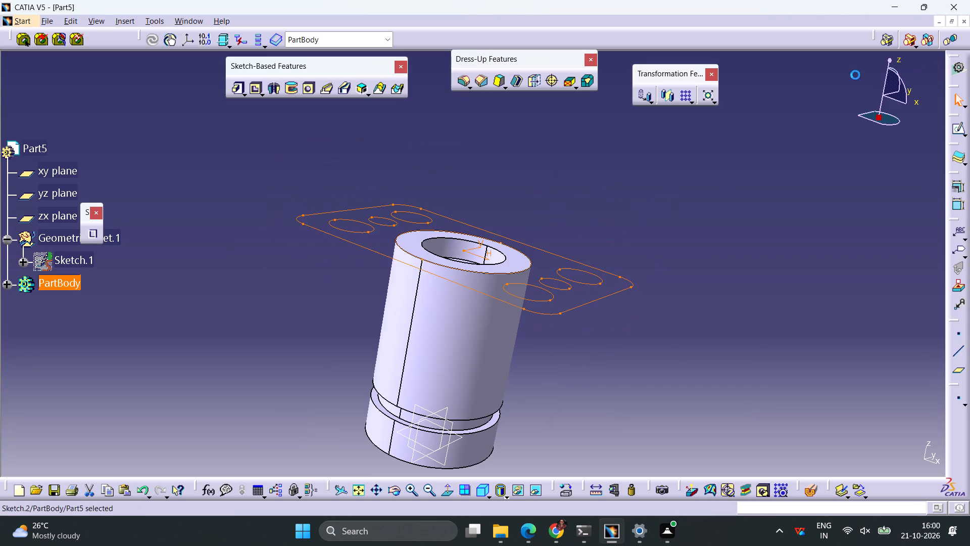
Pad the plate sketch to a length of 20 mm, reversing the direction so it extends down along the revolved body.
click(237, 91)
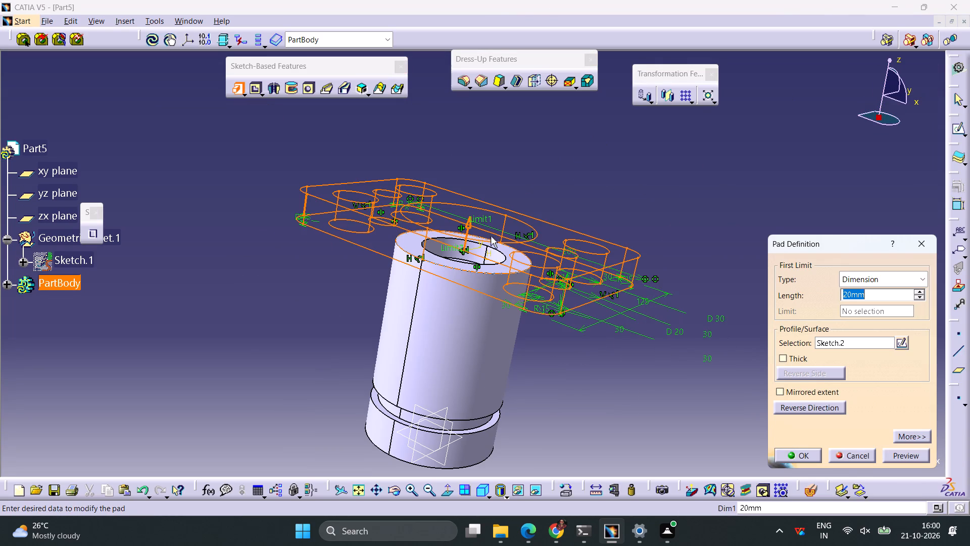
click(465, 232)
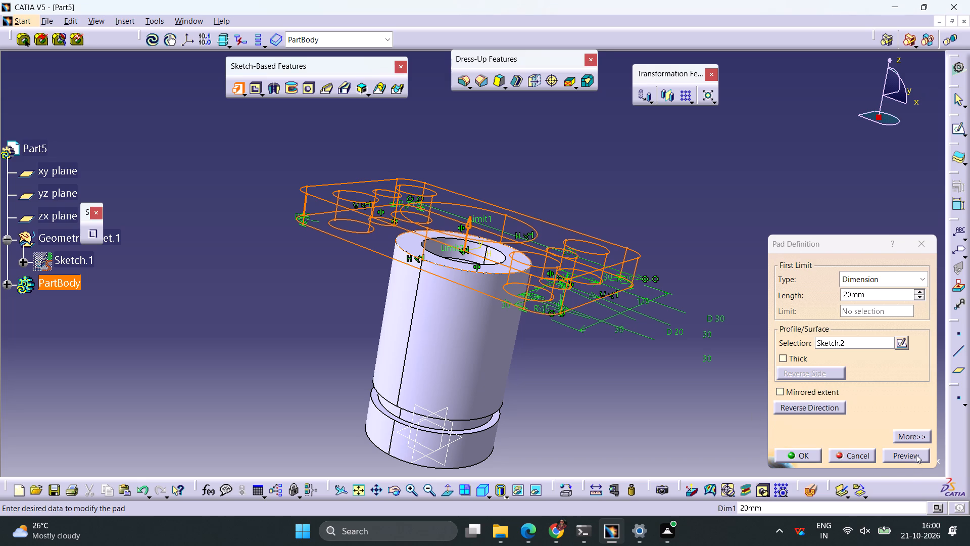
click(916, 454)
middle_drag(311, 309, 322, 329)
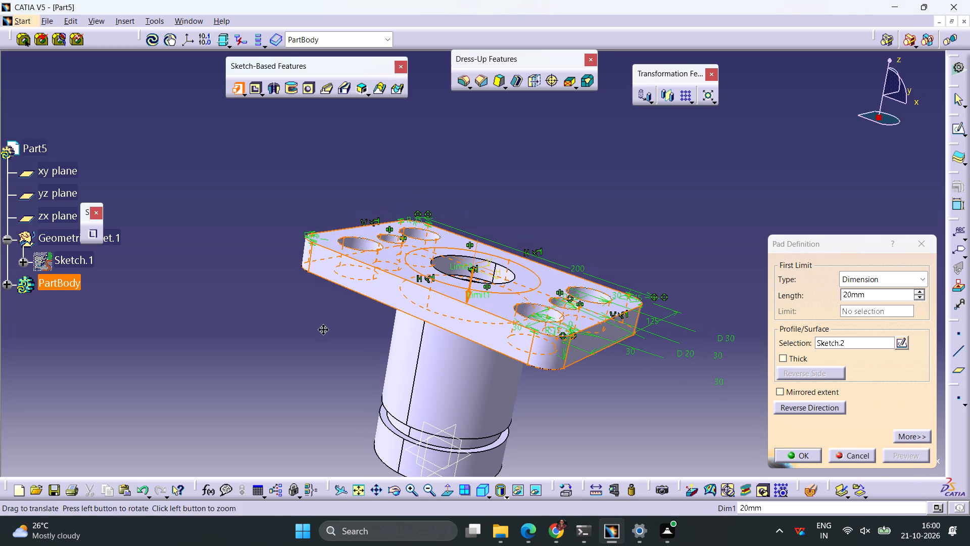
middle_drag(322, 329, 427, 424)
right_drag(300, 268, 427, 424)
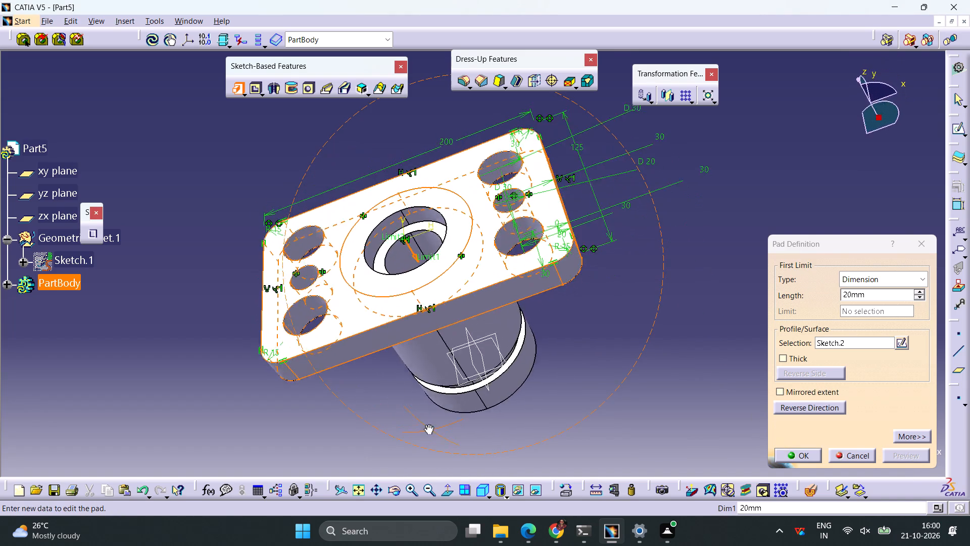
right_drag(427, 424, 360, 353)
middle_drag(427, 424, 360, 352)
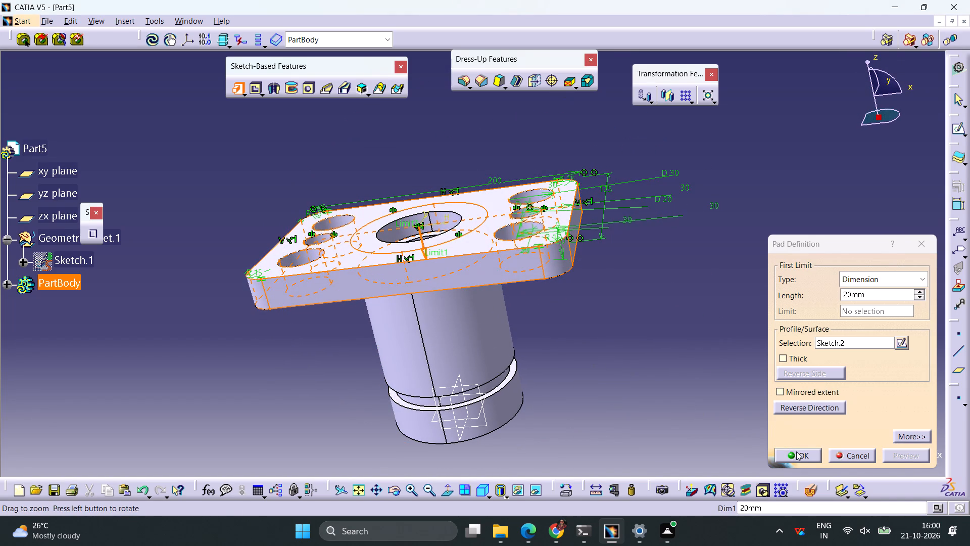
click(796, 451)
click(668, 264)
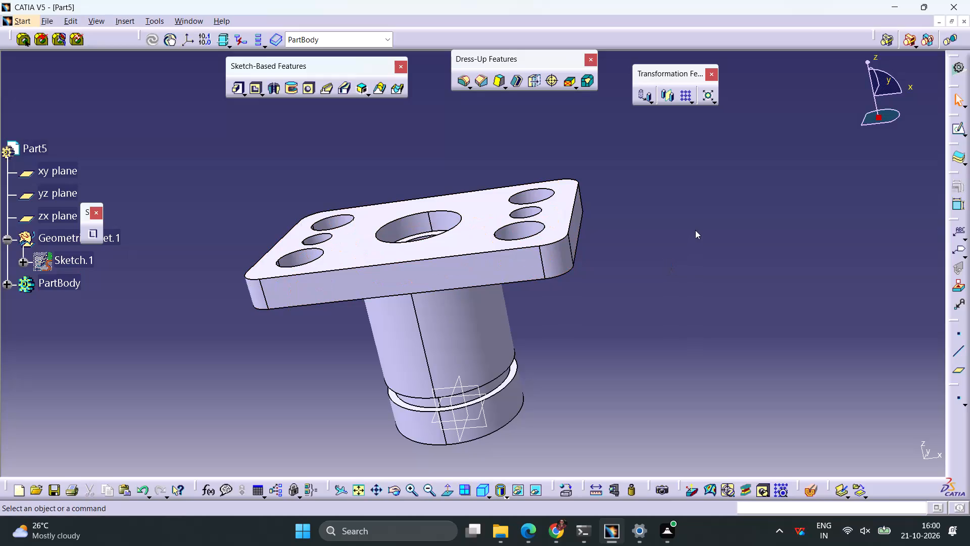
Examine the plate, its holes and the revolved body from above and below.
middle_drag(684, 230, 646, 226)
right_drag(646, 226, 521, 269)
middle_drag(646, 226, 521, 269)
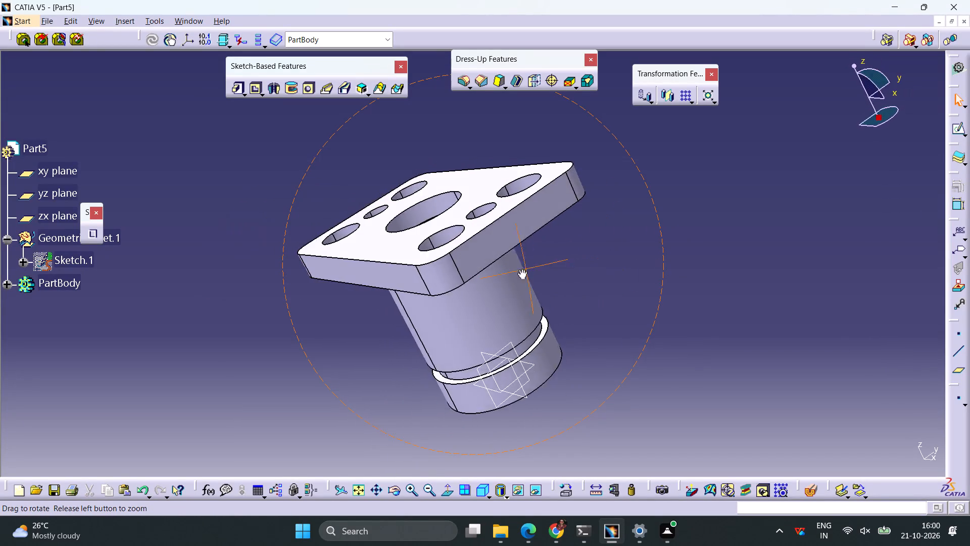
right_drag(521, 269, 289, 325)
middle_drag(521, 269, 292, 316)
scroll(659, 237, down, 4)
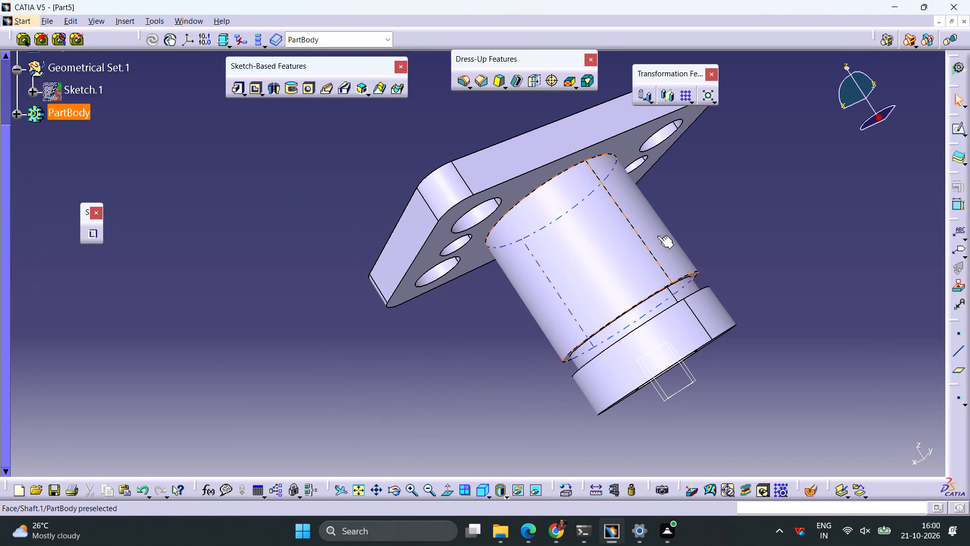
scroll(674, 227, up, 4)
ctrl+middle_drag(678, 202, 678, 223)
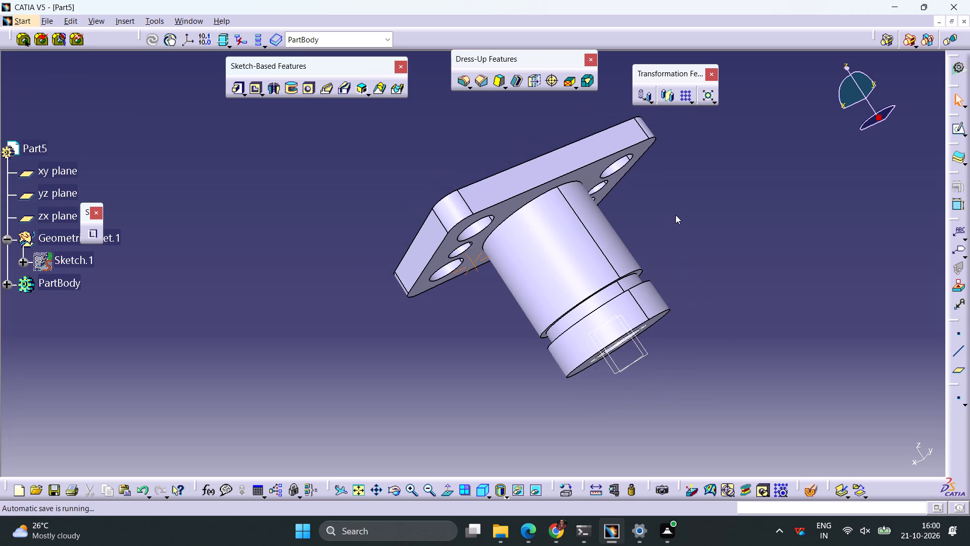
middle_drag(675, 214, 765, 285)
right_drag(704, 238, 763, 284)
middle_drag(702, 258, 640, 251)
scroll(643, 255, up, 1)
middle_drag(420, 164, 514, 240)
right_drag(420, 164, 514, 240)
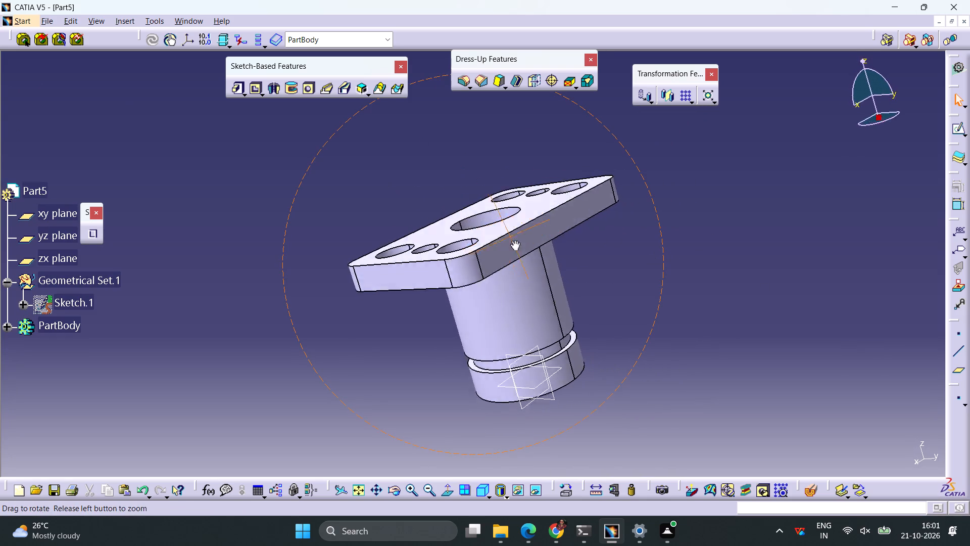
right_drag(514, 240, 532, 272)
middle_drag(514, 240, 532, 272)
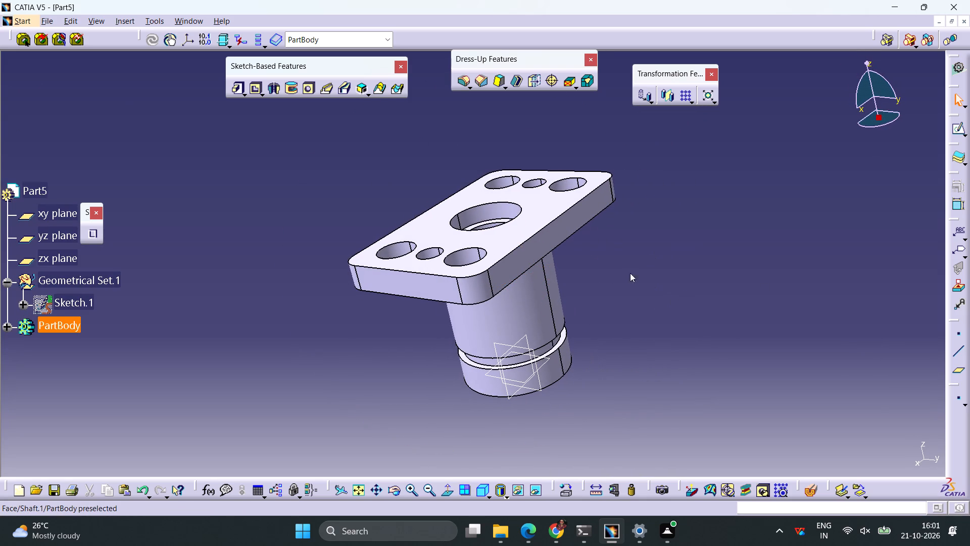
Start a sketch on the plate's long side face and draw a vertical line about 21 mm long upward from the top edge.
click(555, 229)
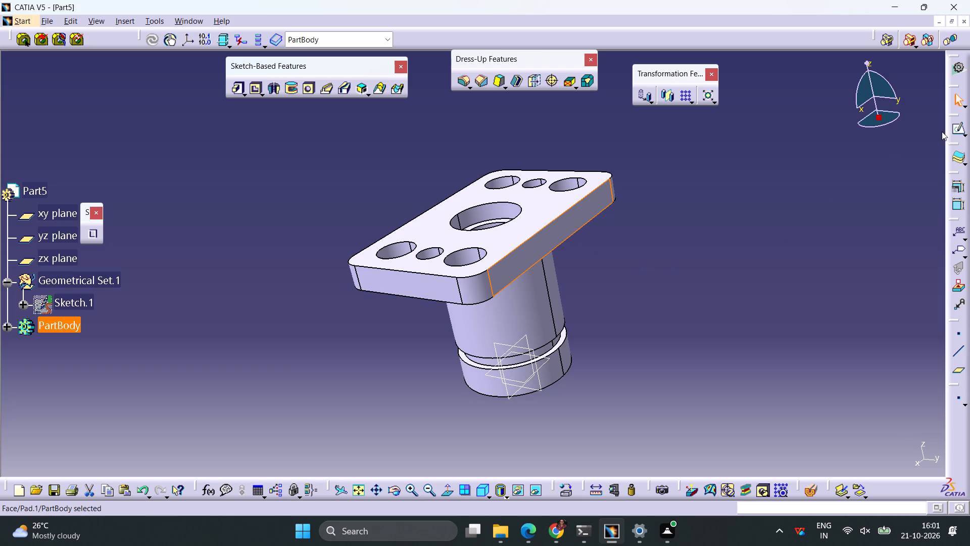
click(954, 129)
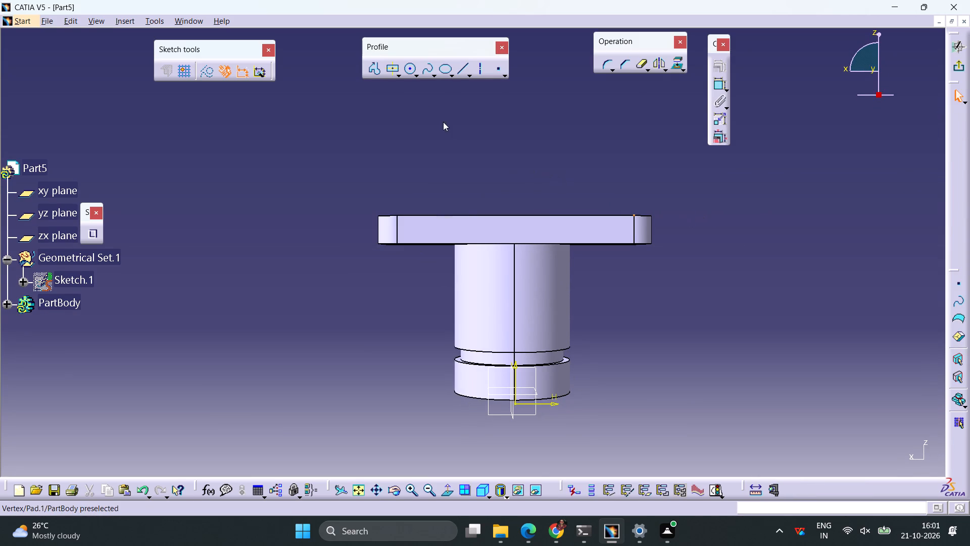
click(458, 68)
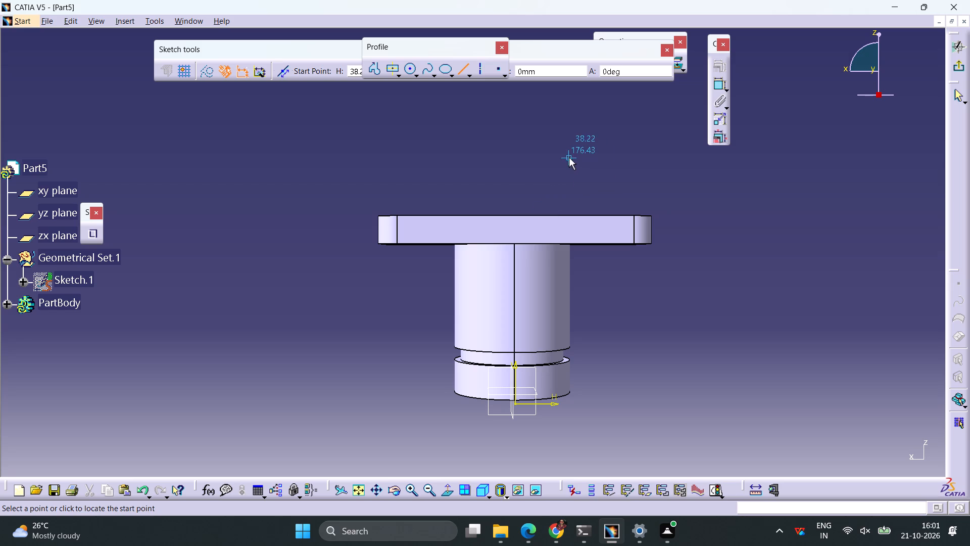
click(535, 216)
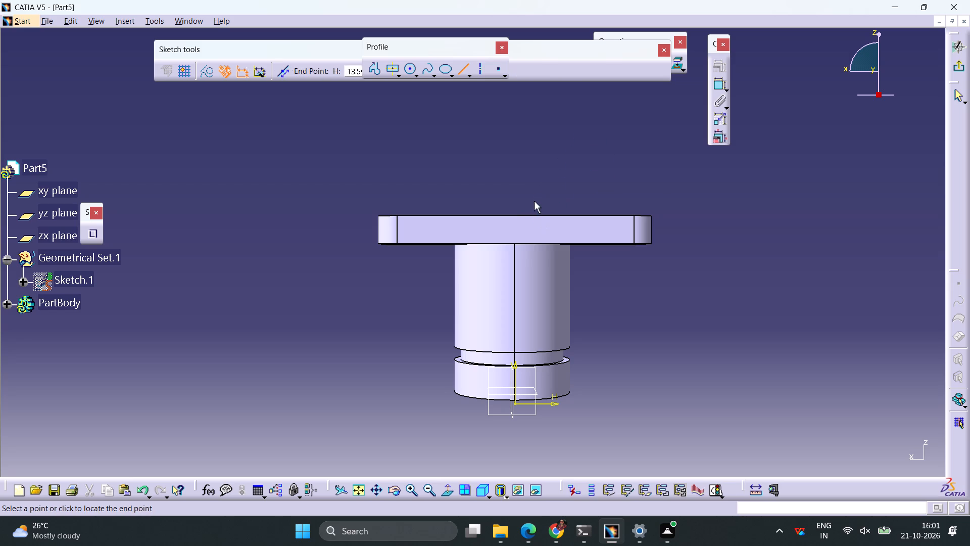
click(534, 185)
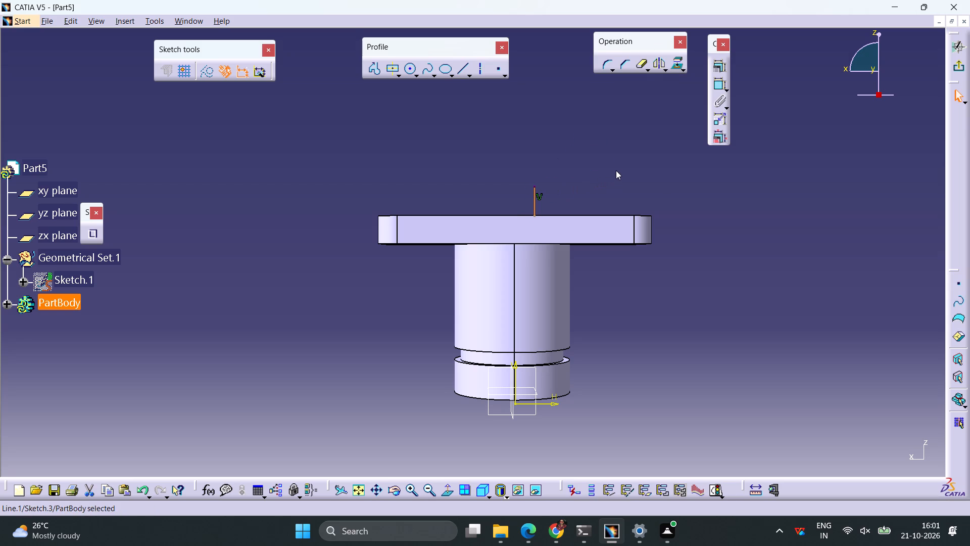
Dimension the vertical line's length and set it to 20 mm.
click(718, 83)
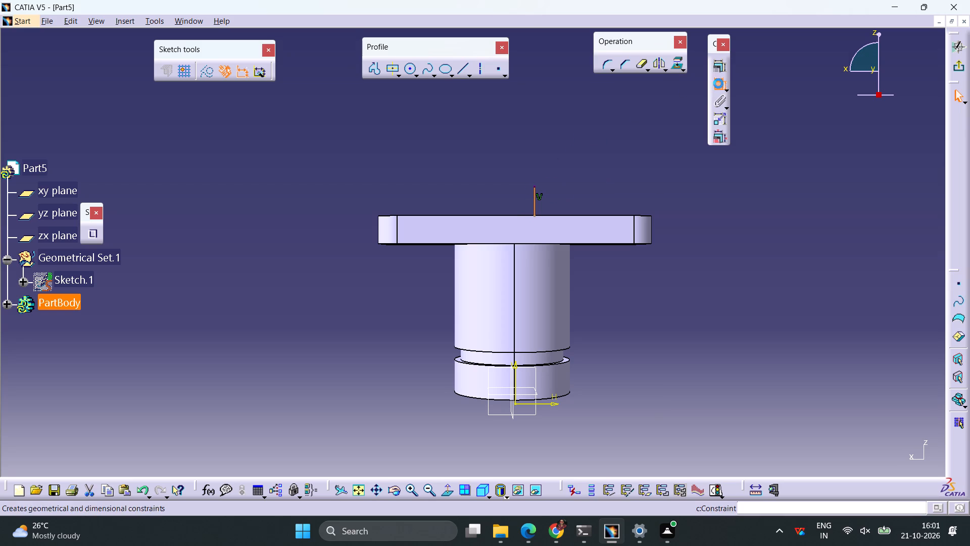
click(567, 159)
double_click(567, 154)
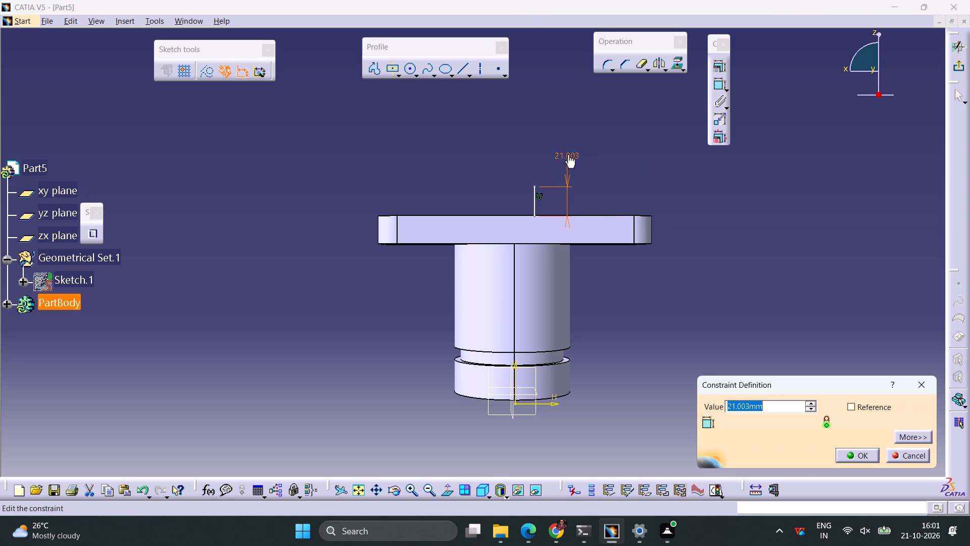
text(20)
key(Return)
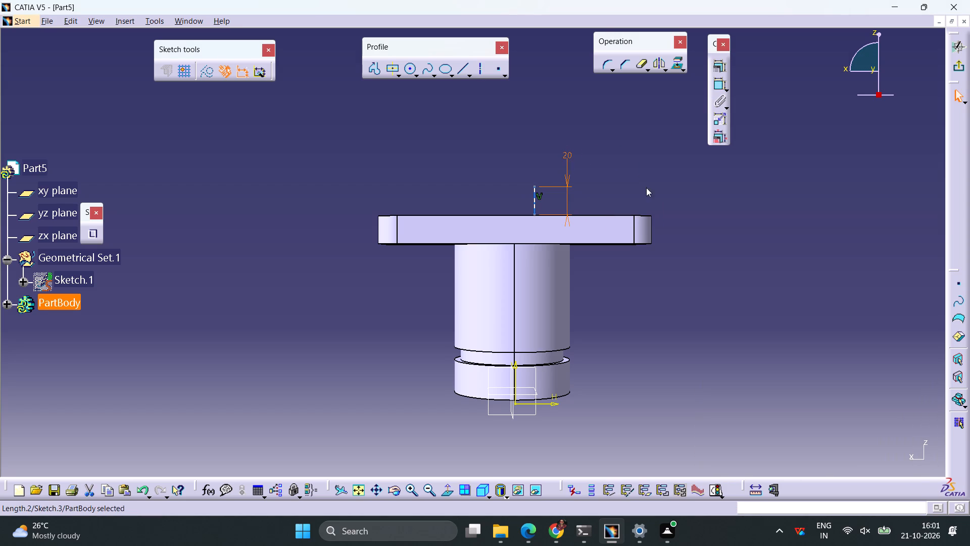
click(646, 188)
Constrain the vertical line's lower endpoint to be coincident with the plate's top edge.
click(533, 213)
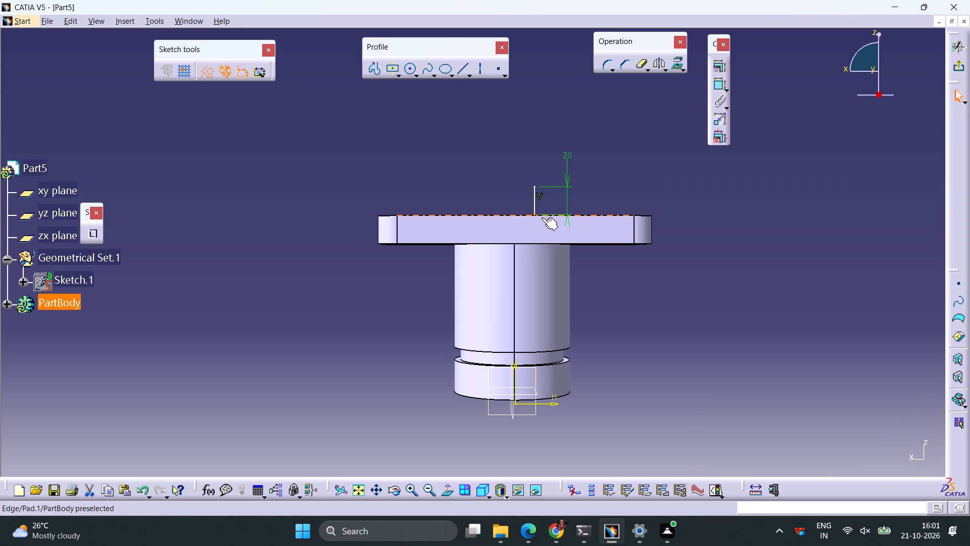
ctrl+click(522, 217)
click(718, 63)
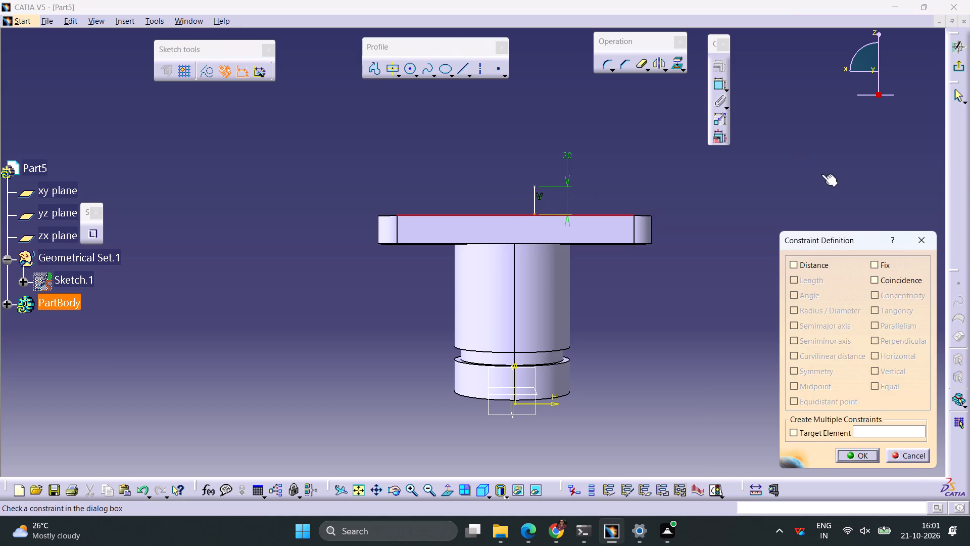
click(882, 281)
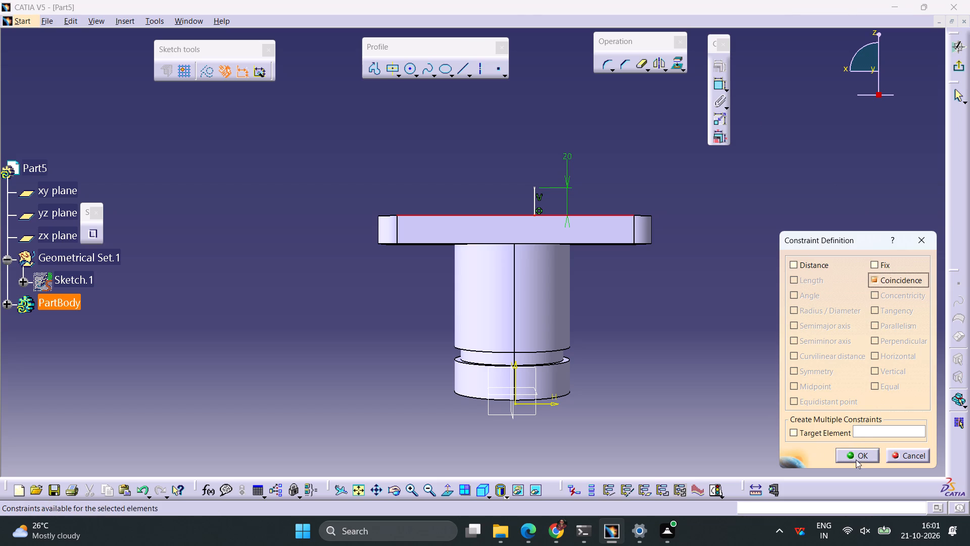
click(856, 460)
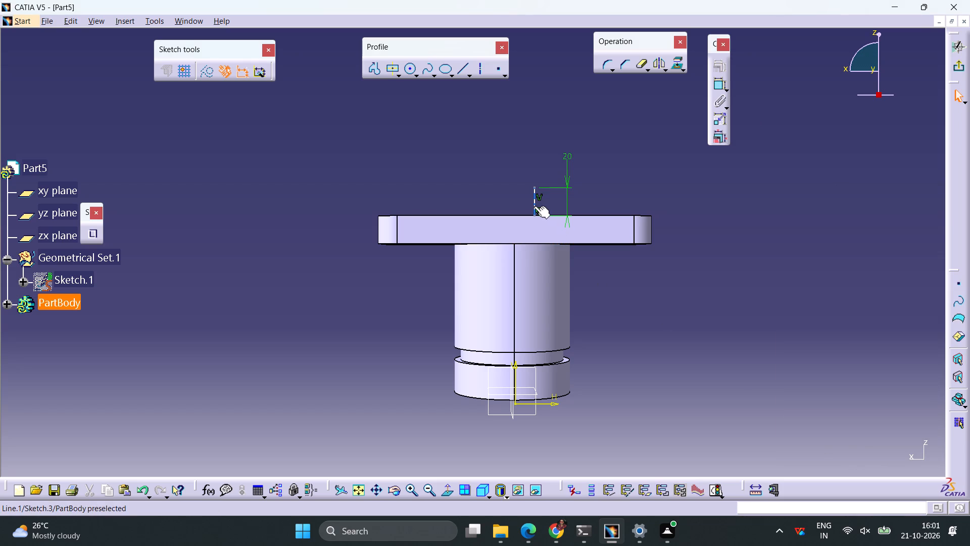
Dimension the vertical line's distance from the sketch's vertical axis and set it to 15 mm.
click(533, 206)
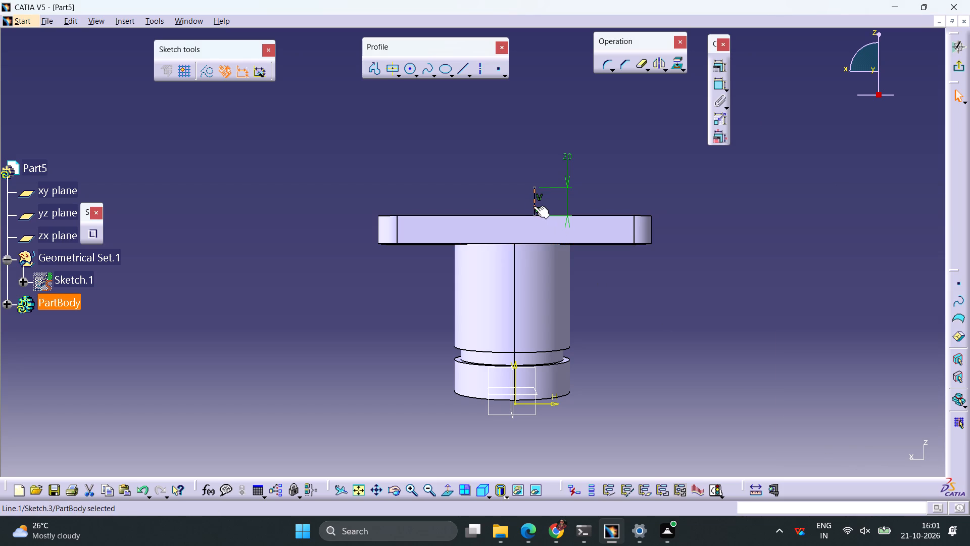
ctrl+click(516, 372)
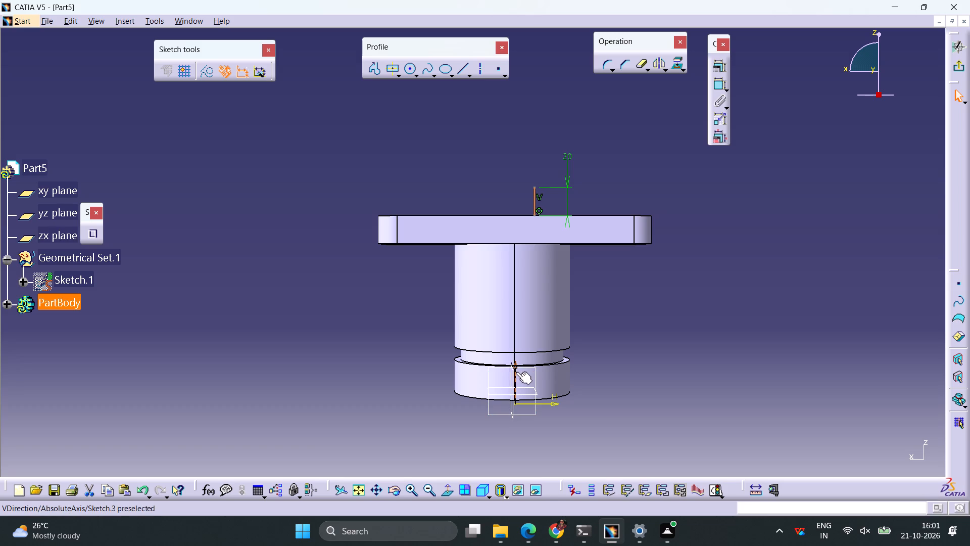
click(719, 88)
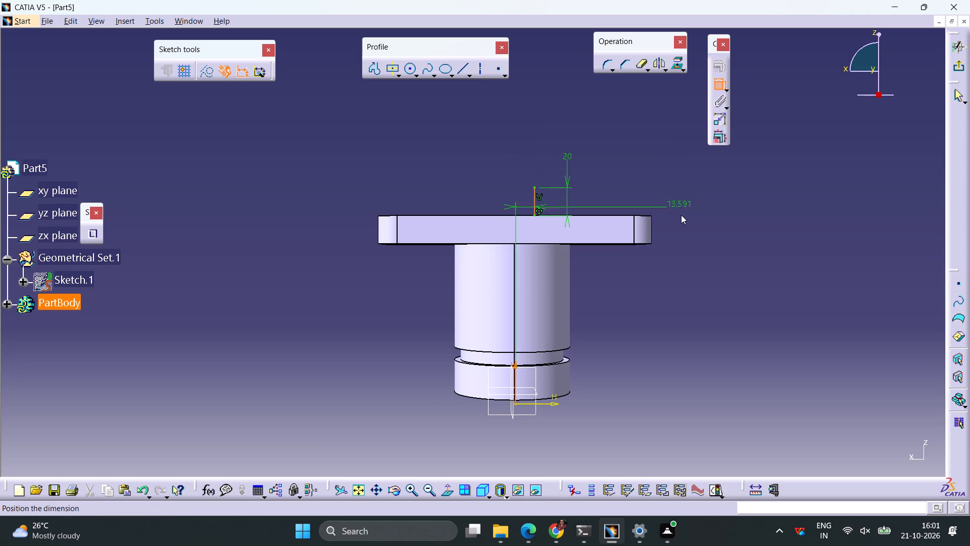
click(680, 206)
double_click(680, 204)
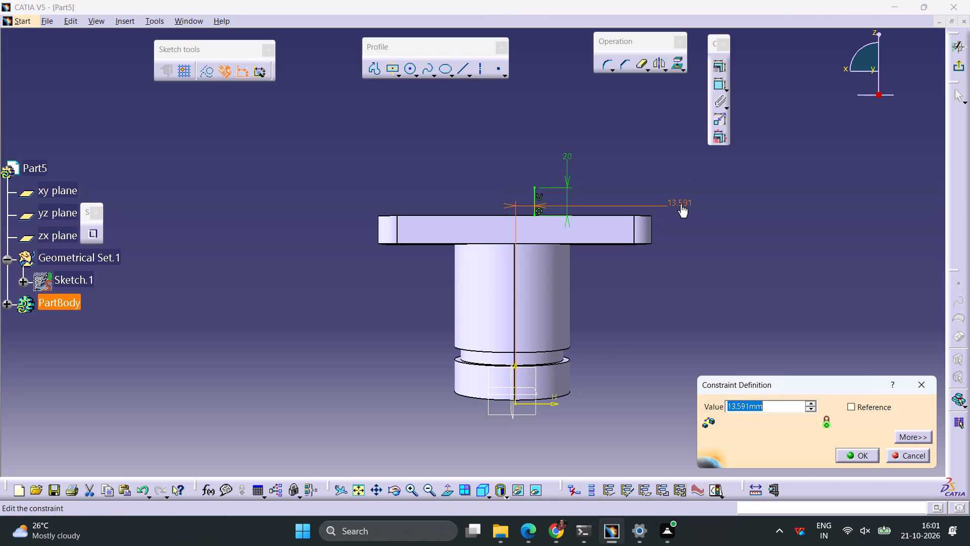
text(15)
key(Return)
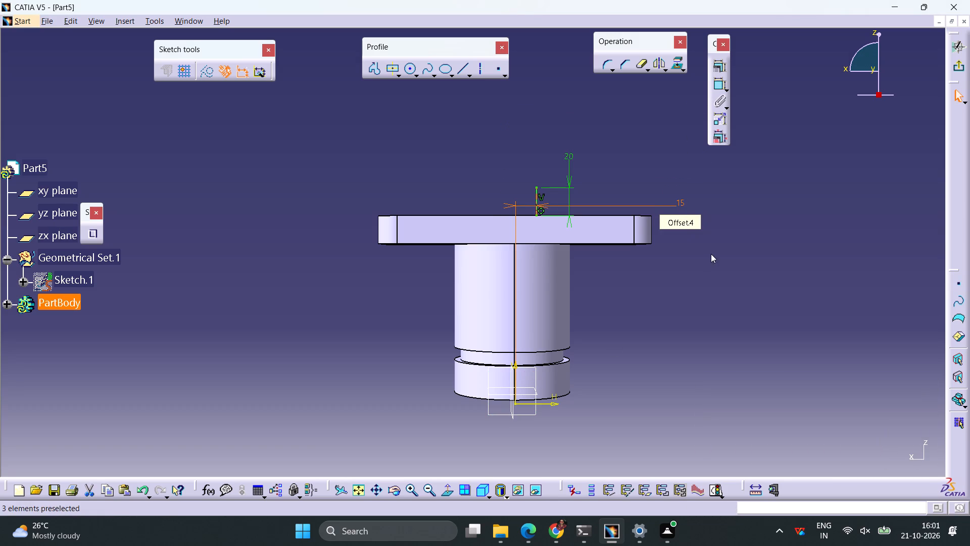
Mirror the vertical line about the sketch's vertical axis.
click(537, 196)
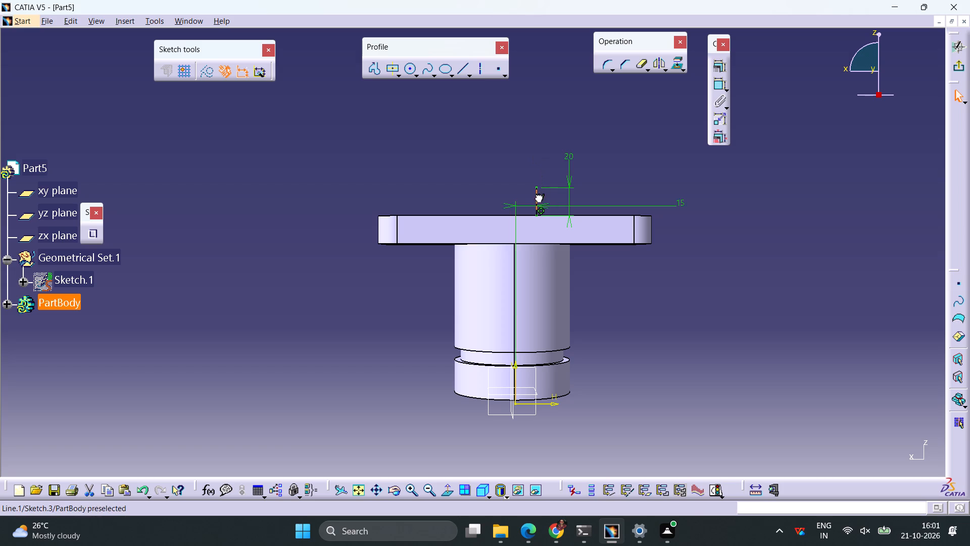
click(656, 65)
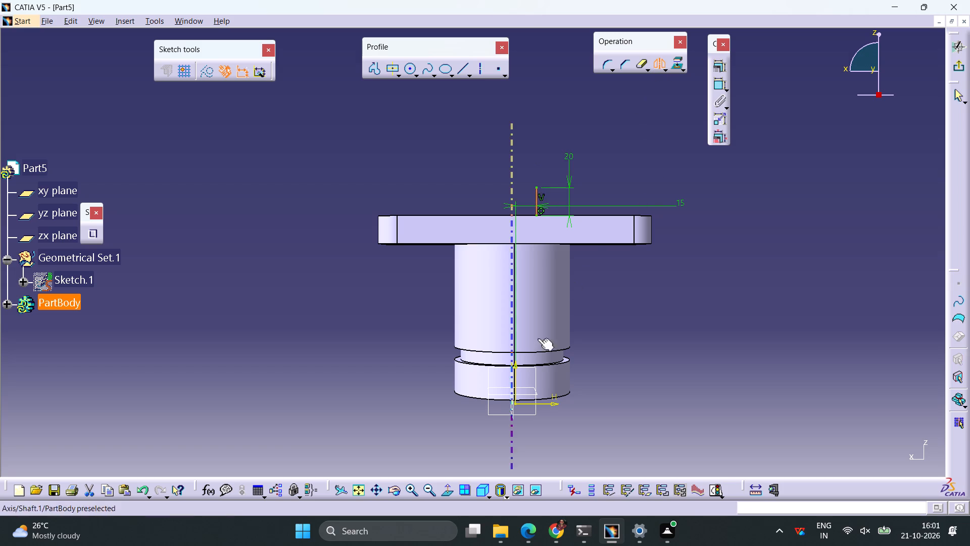
click(516, 378)
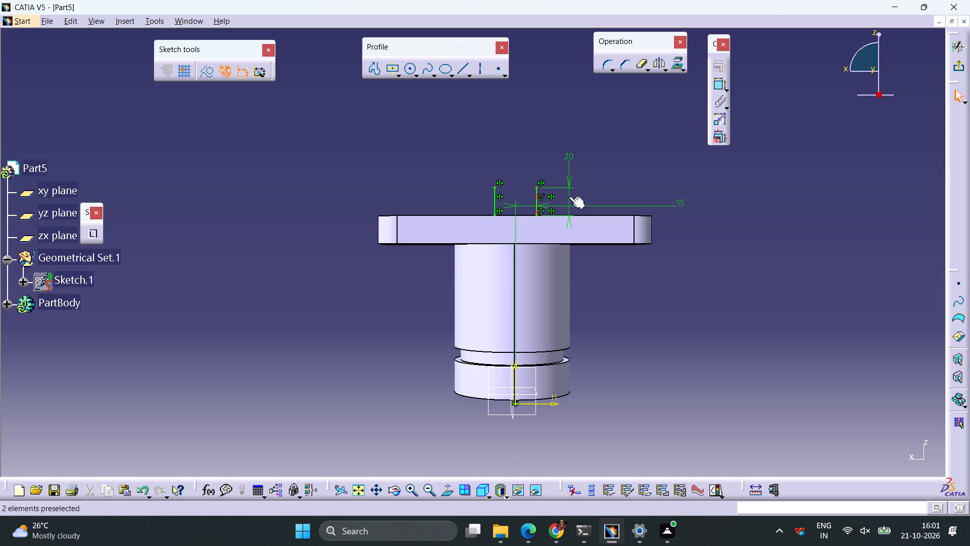
Close the lug profile with a horizontal line between the lower ends and a three-point arc bulging upward between the upper ends.
click(461, 72)
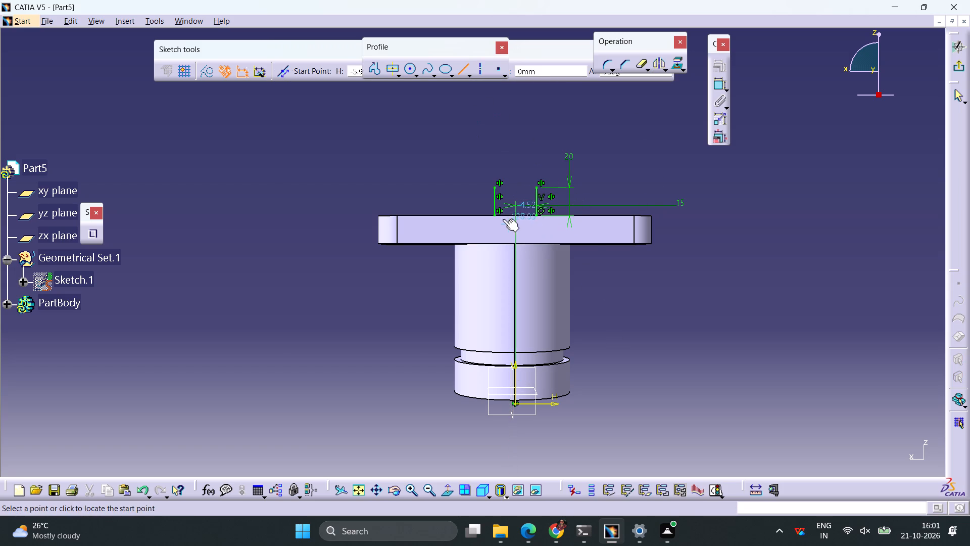
click(494, 217)
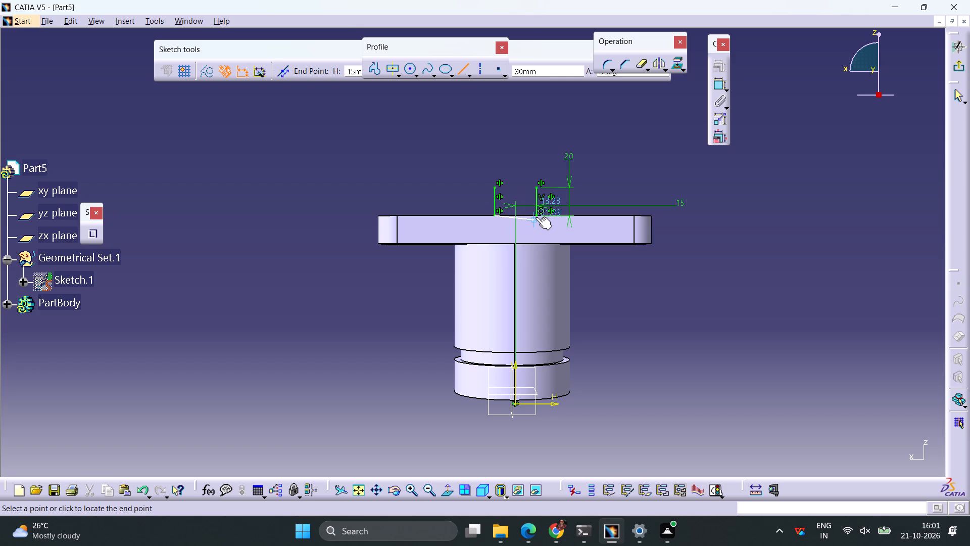
click(536, 217)
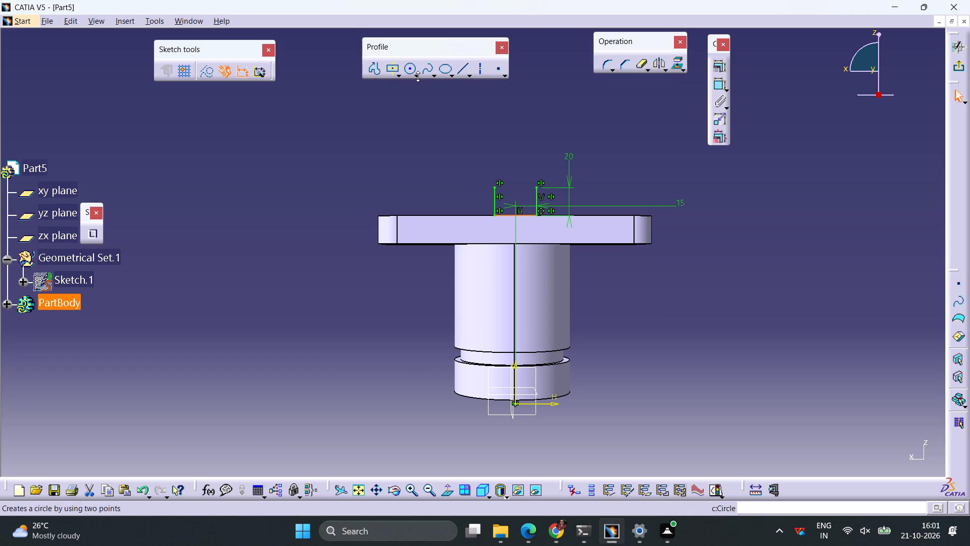
click(418, 76)
click(516, 87)
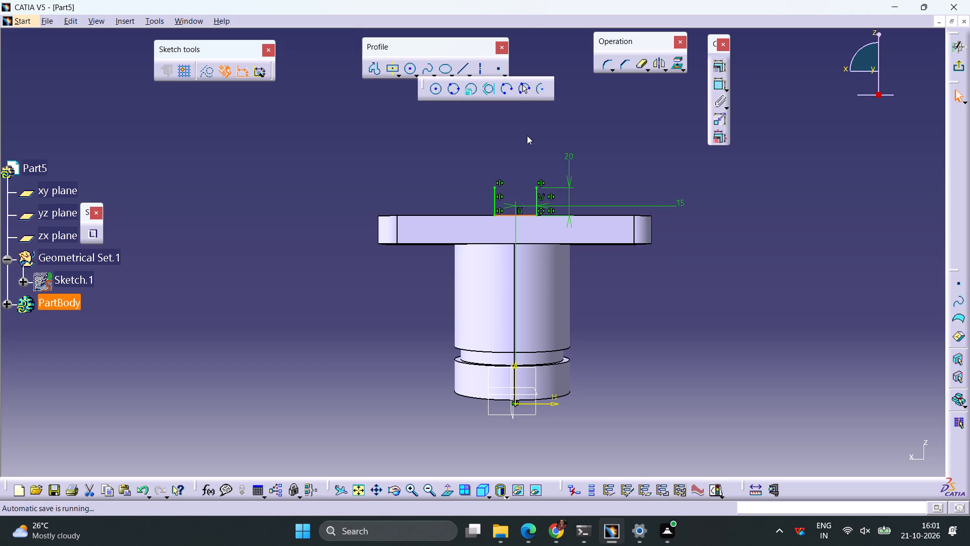
click(496, 188)
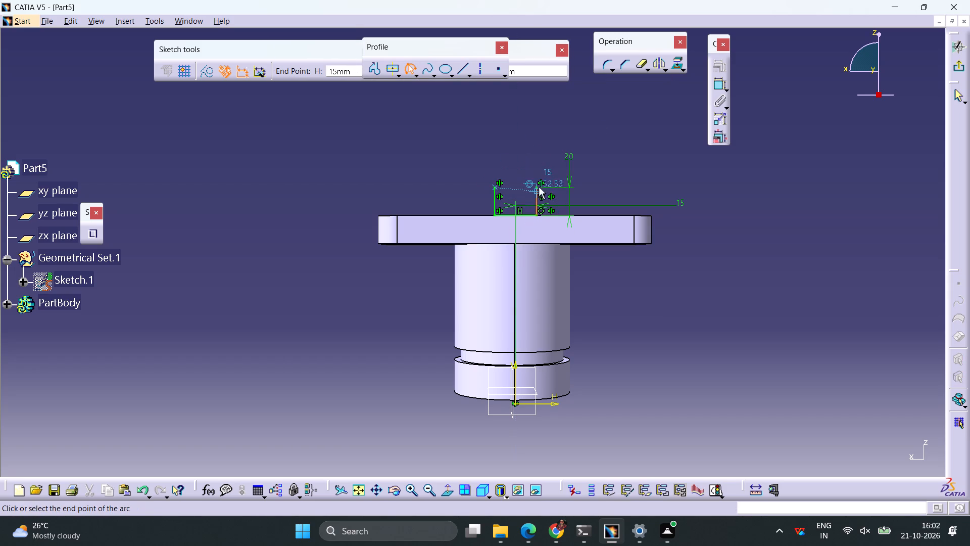
click(539, 184)
click(523, 169)
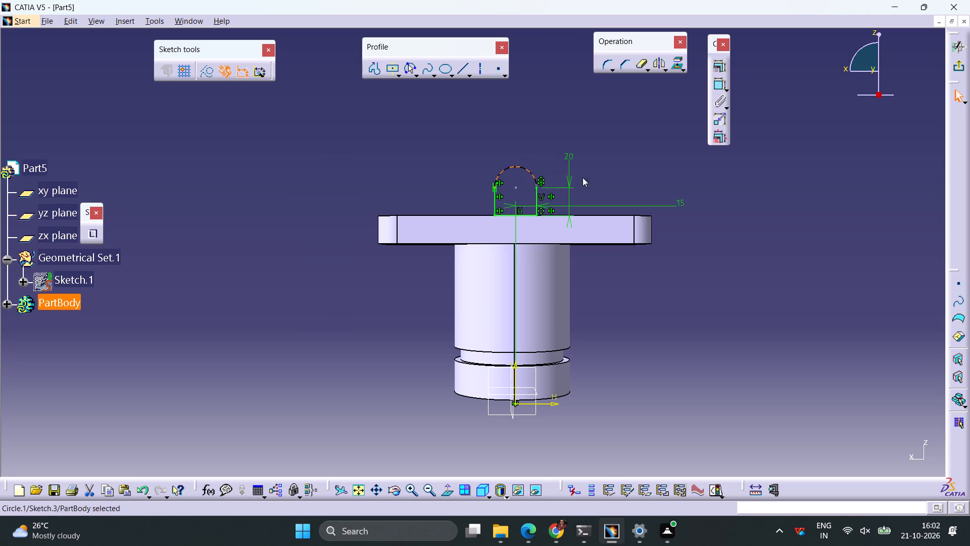
Draw a circle centred on the arc's centre inside the lug profile and set its diameter to 20 mm.
click(417, 76)
click(440, 87)
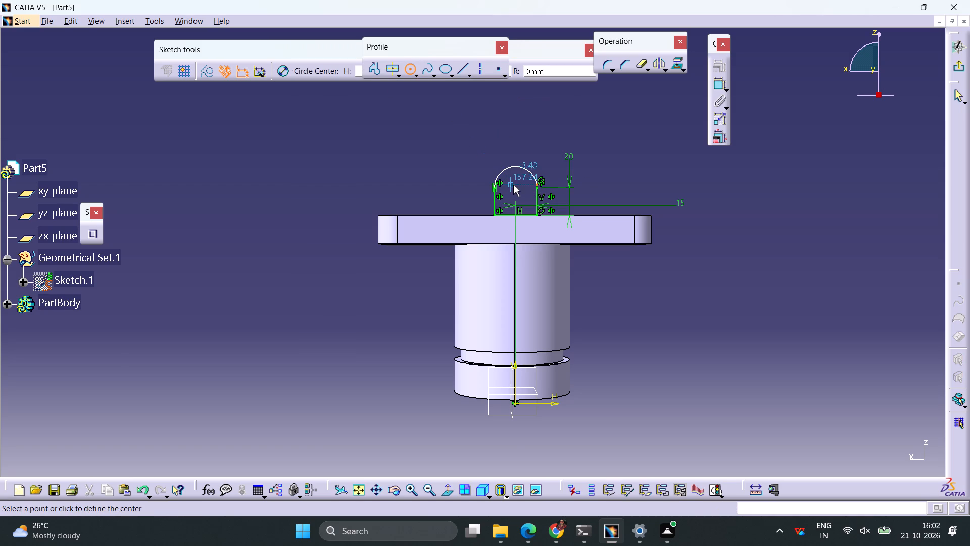
click(516, 187)
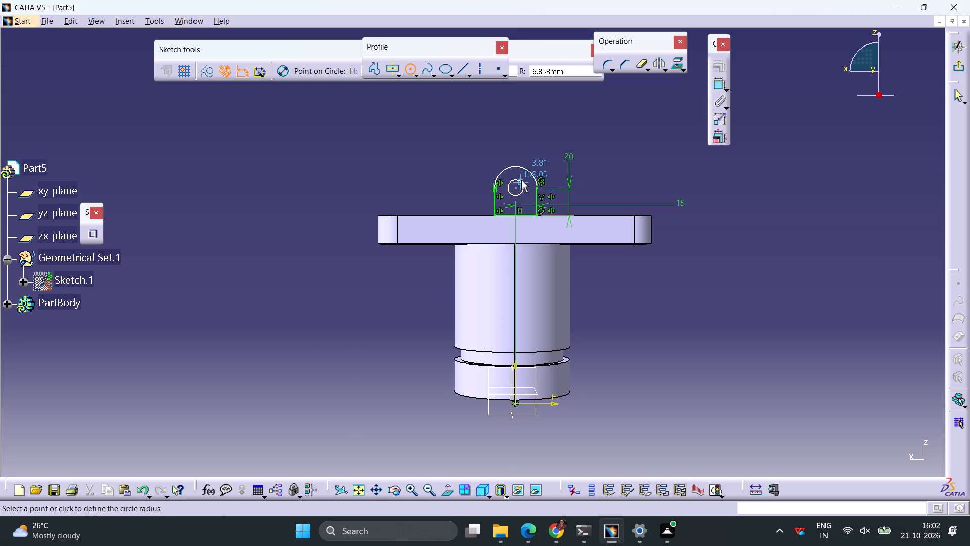
click(521, 180)
click(720, 85)
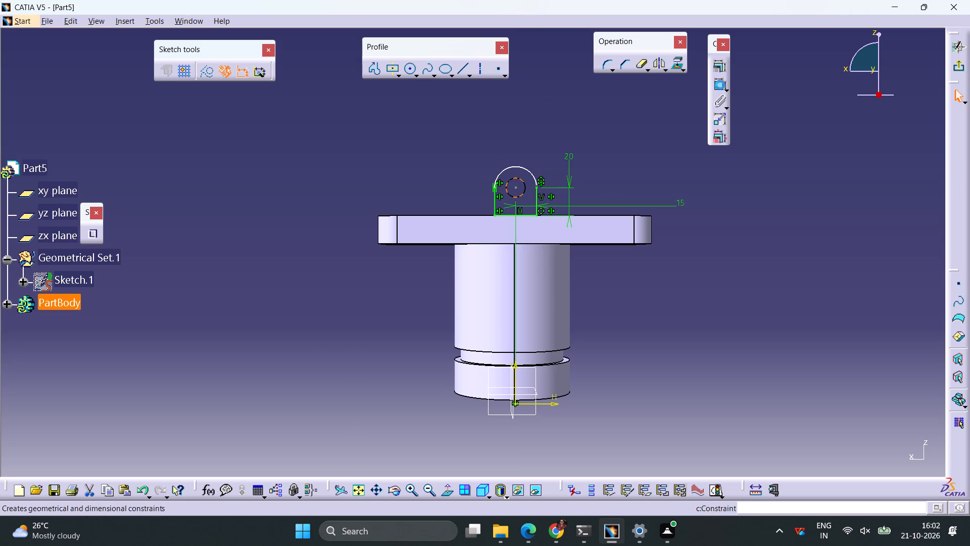
click(598, 133)
double_click(603, 132)
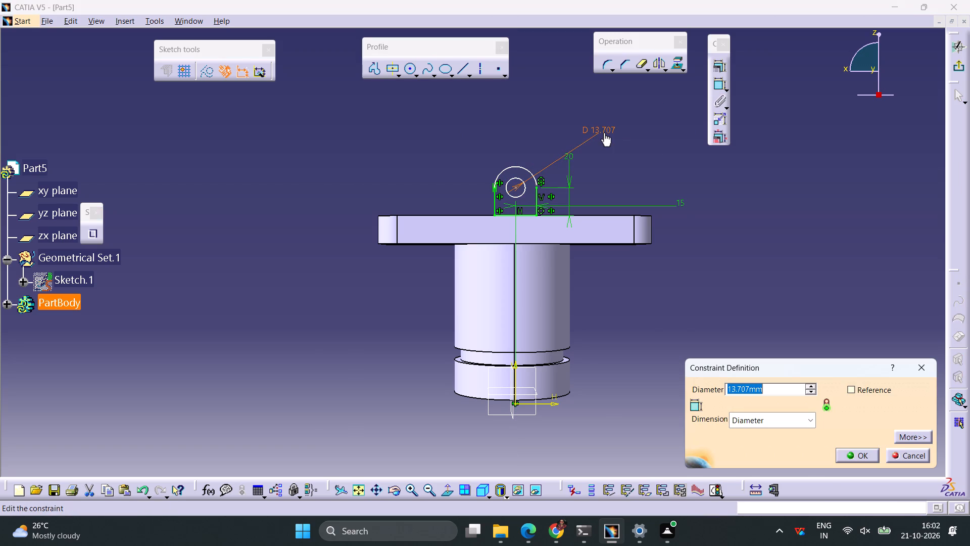
text(20)
key(Return)
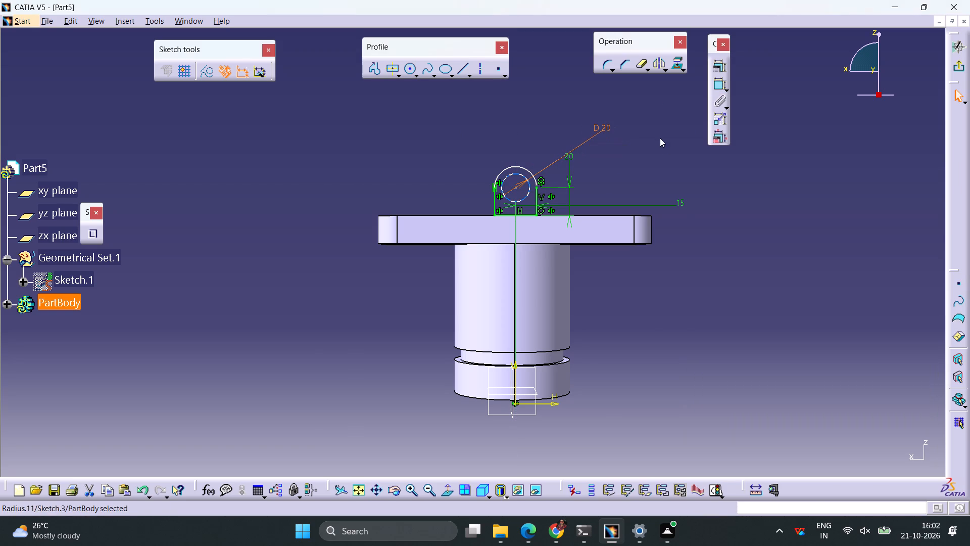
click(687, 169)
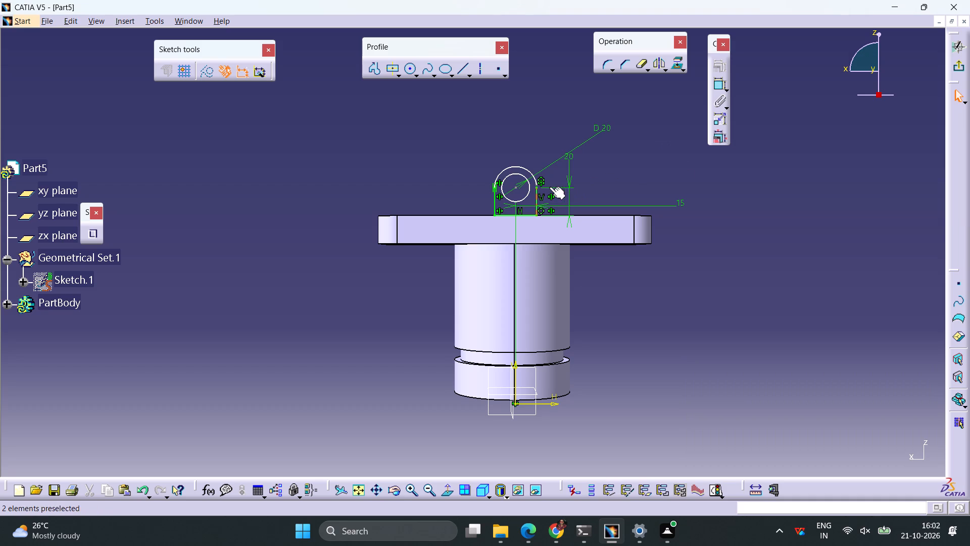
Constrain the arc's end point to be coincident with the upper endpoint of the original vertical line.
ctrl+middle_drag(551, 185, 552, 155)
click(569, 150)
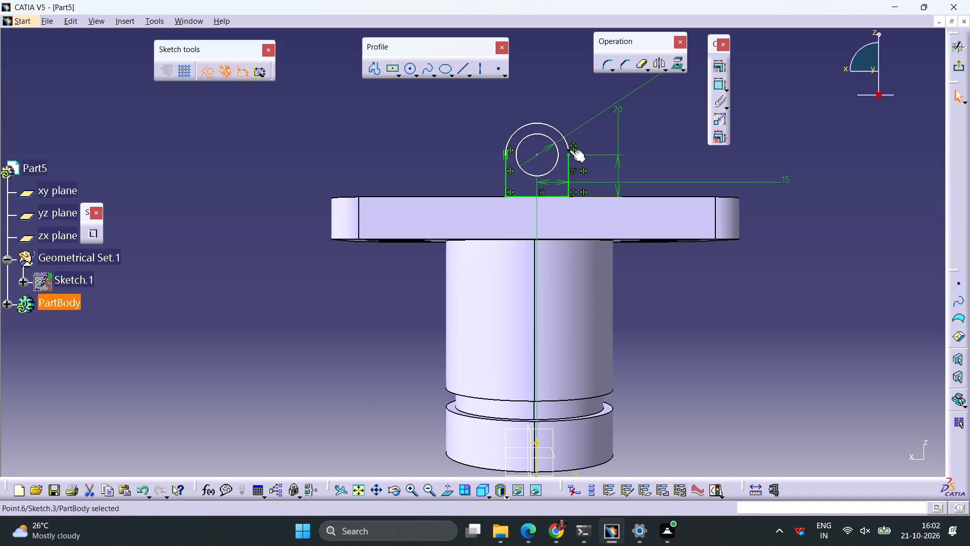
ctrl+click(568, 154)
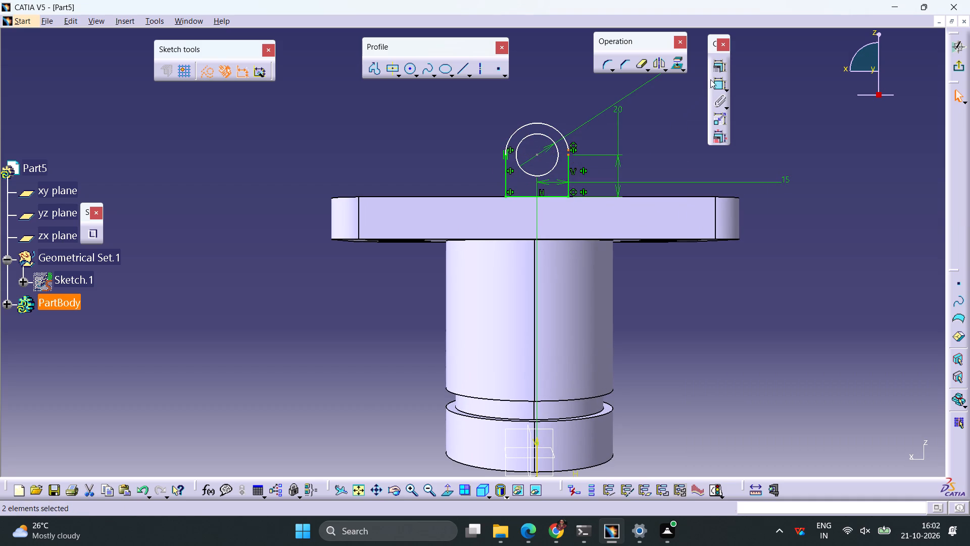
click(717, 71)
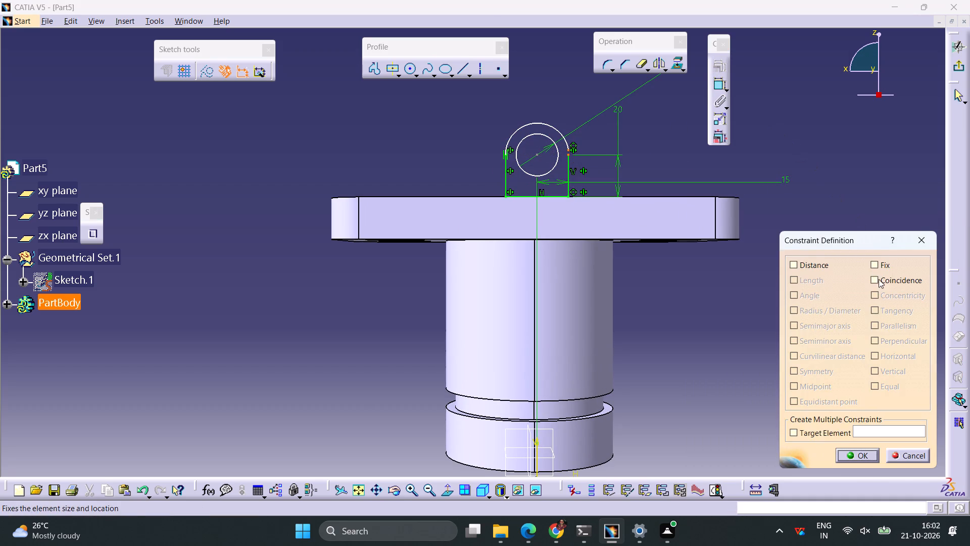
click(879, 279)
click(846, 452)
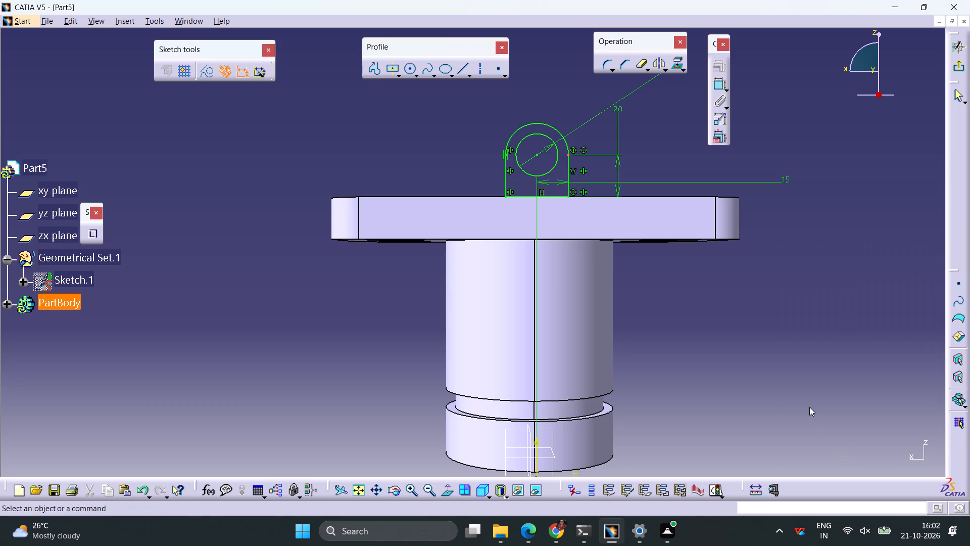
Exit the sketch and pad the lug profile to a length of 15 mm, reversing the direction so it extends inward over the plate.
click(955, 68)
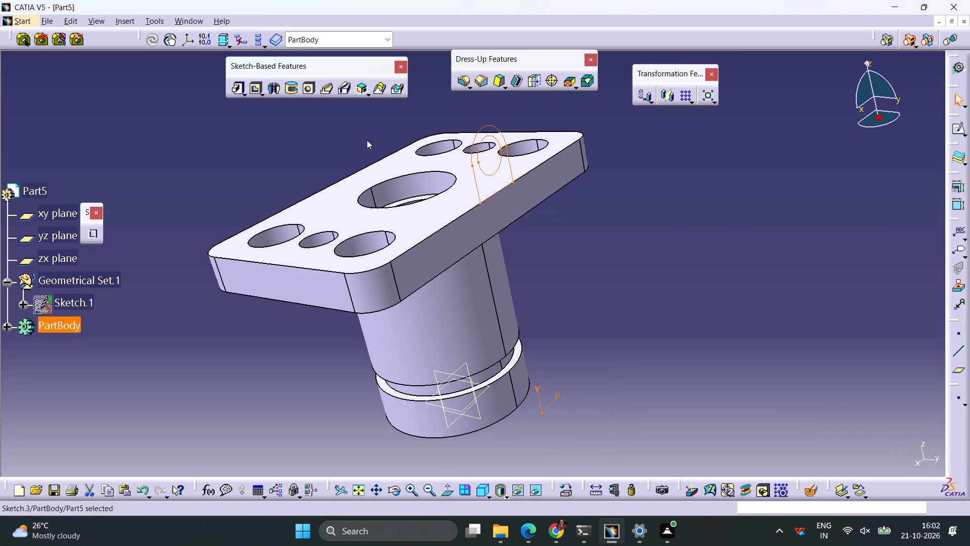
click(236, 93)
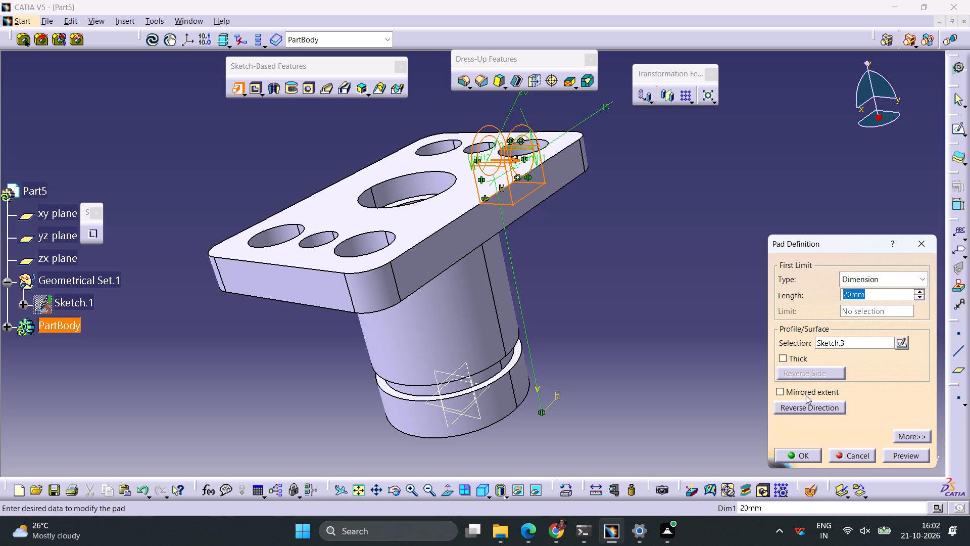
click(801, 407)
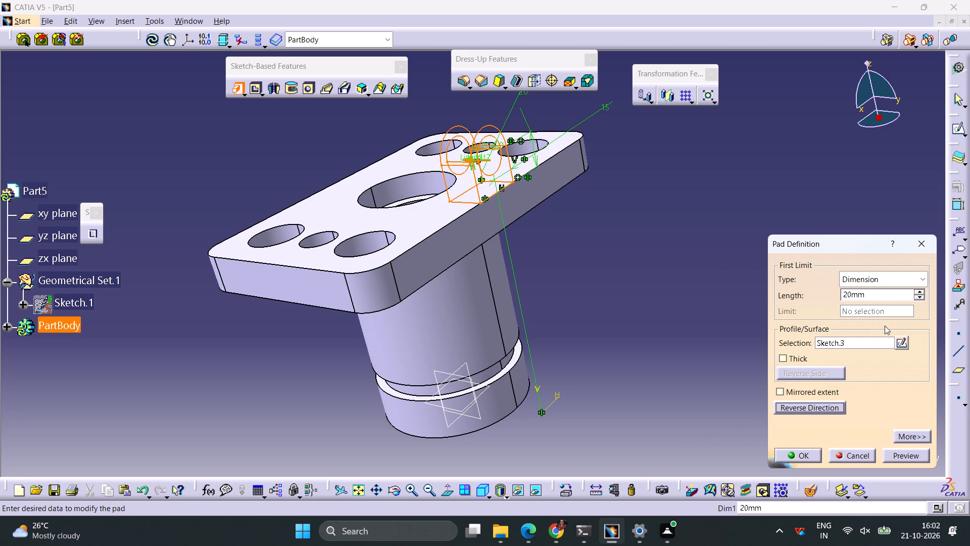
drag(869, 299, 823, 292)
text(15)
key(Return)
click(673, 255)
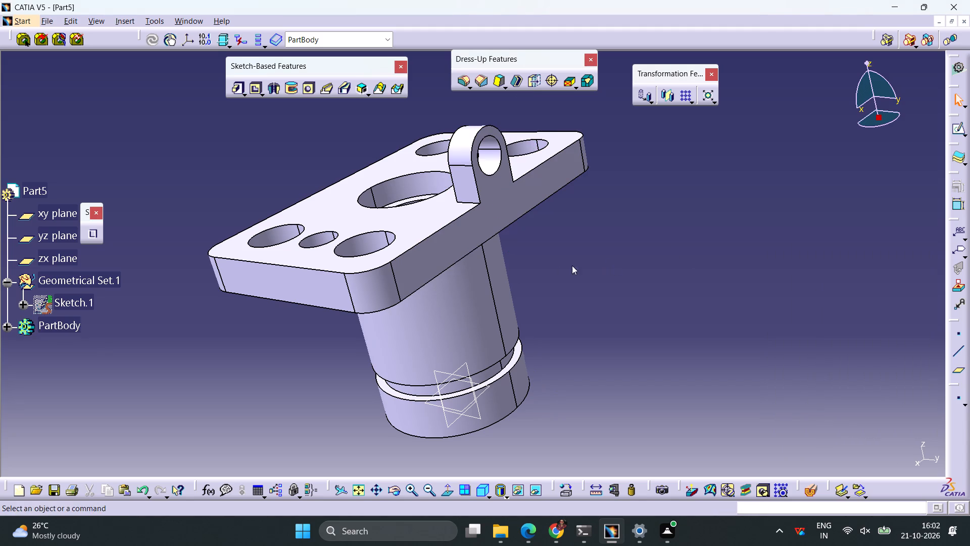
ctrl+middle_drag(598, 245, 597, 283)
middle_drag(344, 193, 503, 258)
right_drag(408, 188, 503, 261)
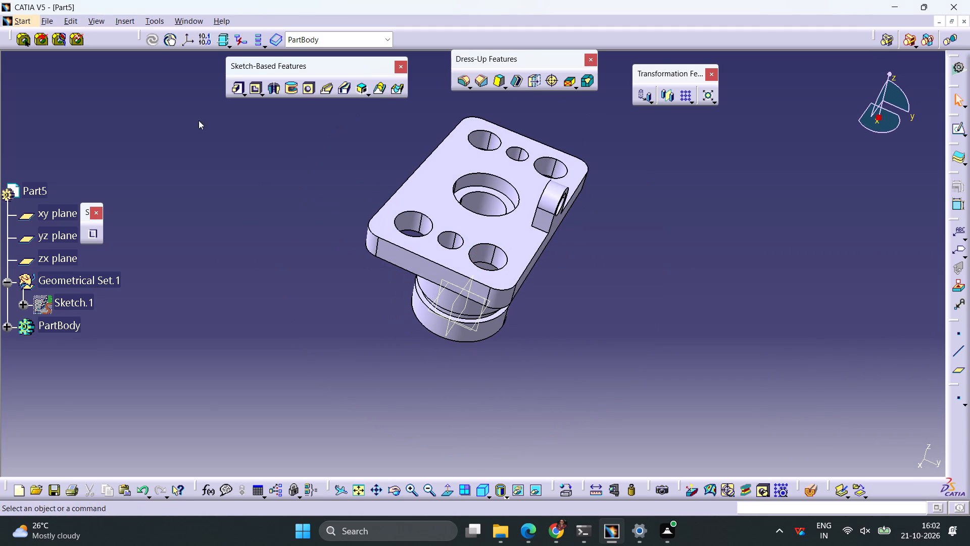
Save the part as a CATPart file named 4 in the internship folder.
click(46, 20)
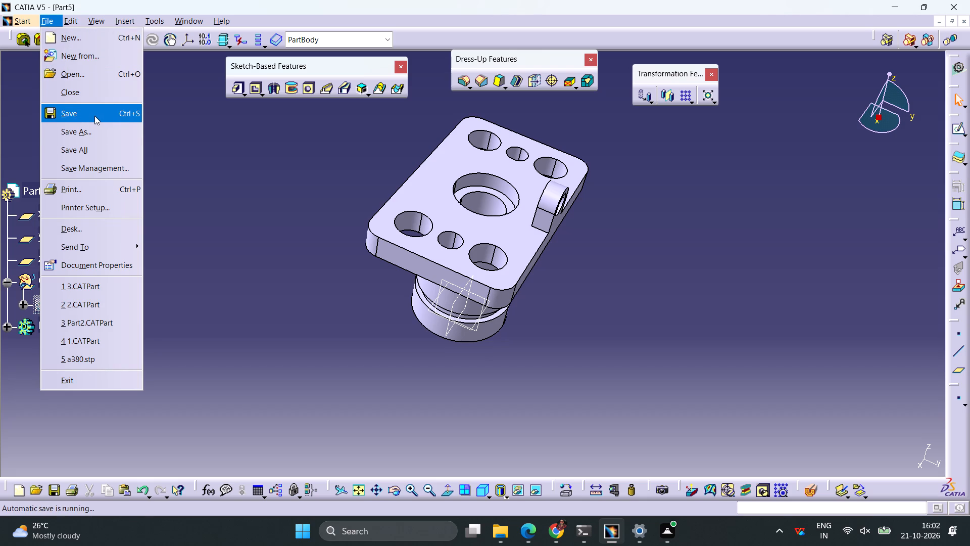
click(90, 128)
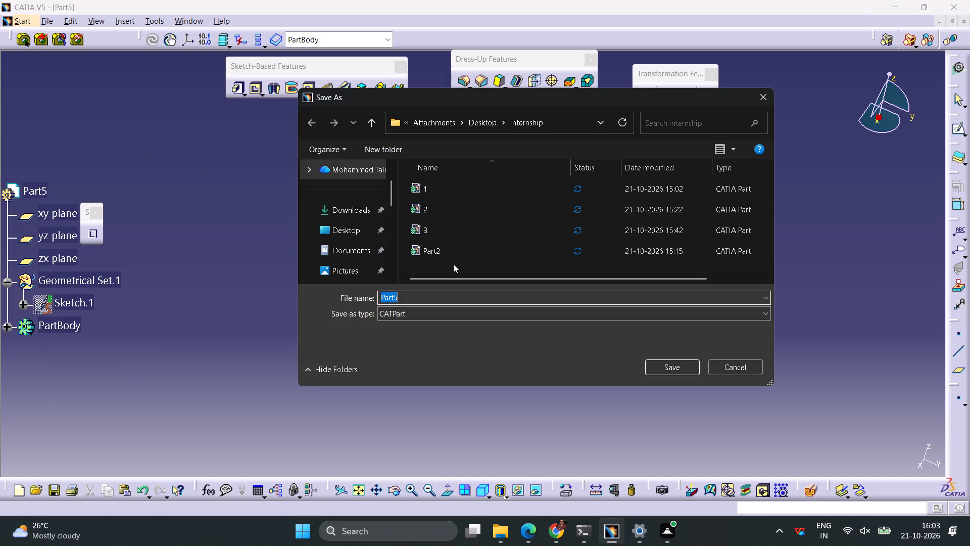
scroll(450, 252, down, 2)
scroll(461, 241, up, 4)
key(4)
key(Return)
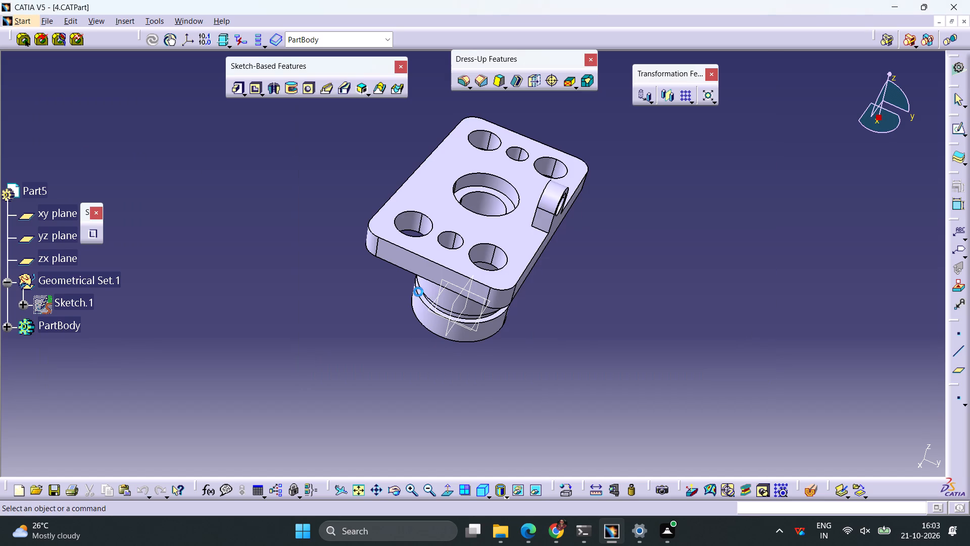
Save a copy of the part in igs format under the name 4 in the internship folder.
click(49, 23)
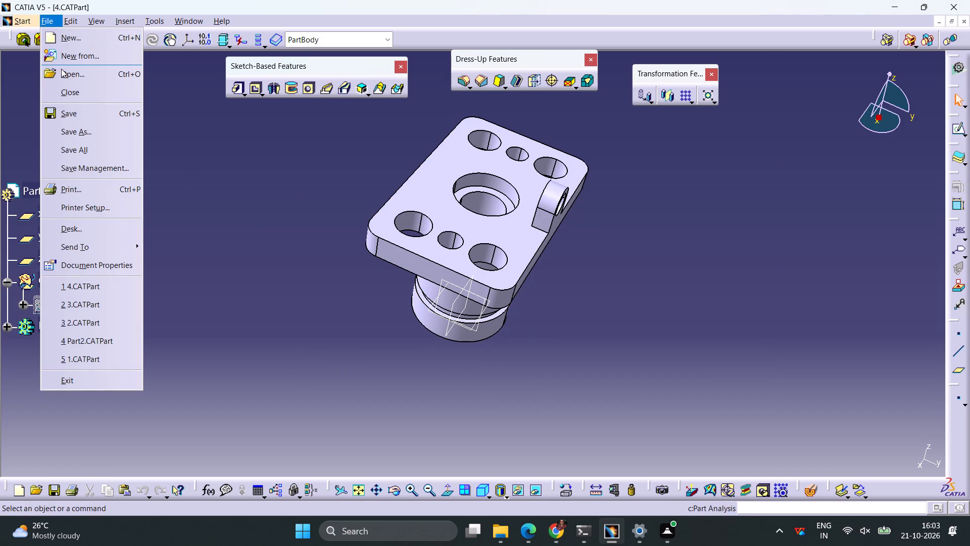
click(73, 135)
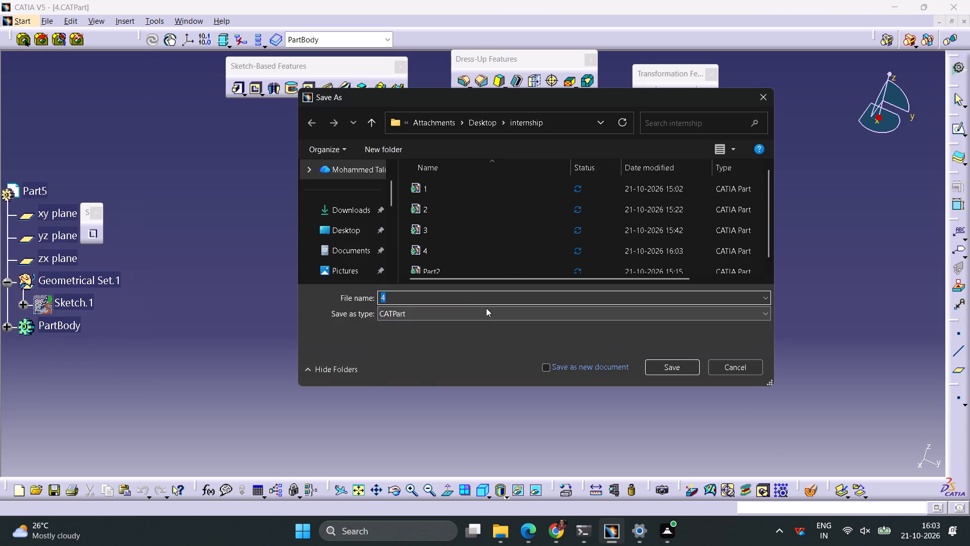
click(486, 308)
click(402, 342)
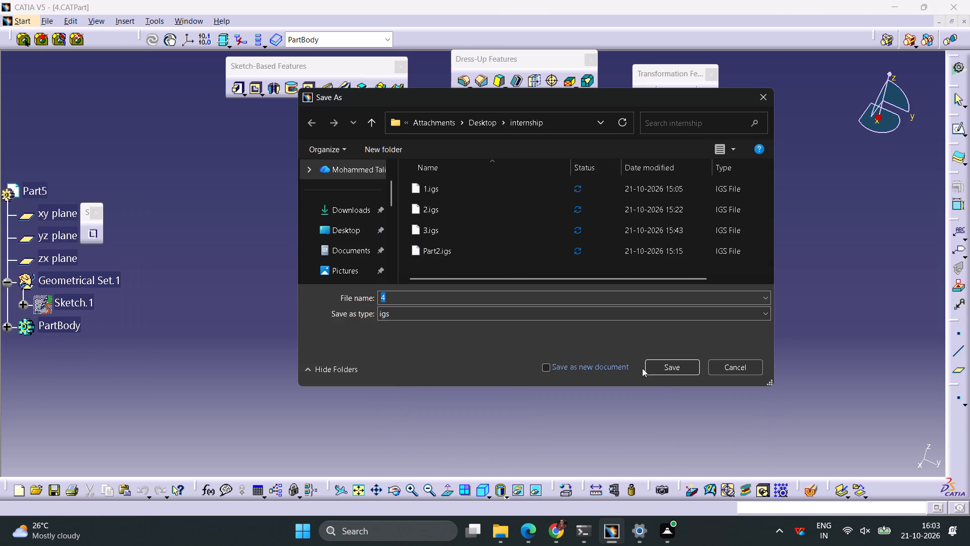
click(662, 372)
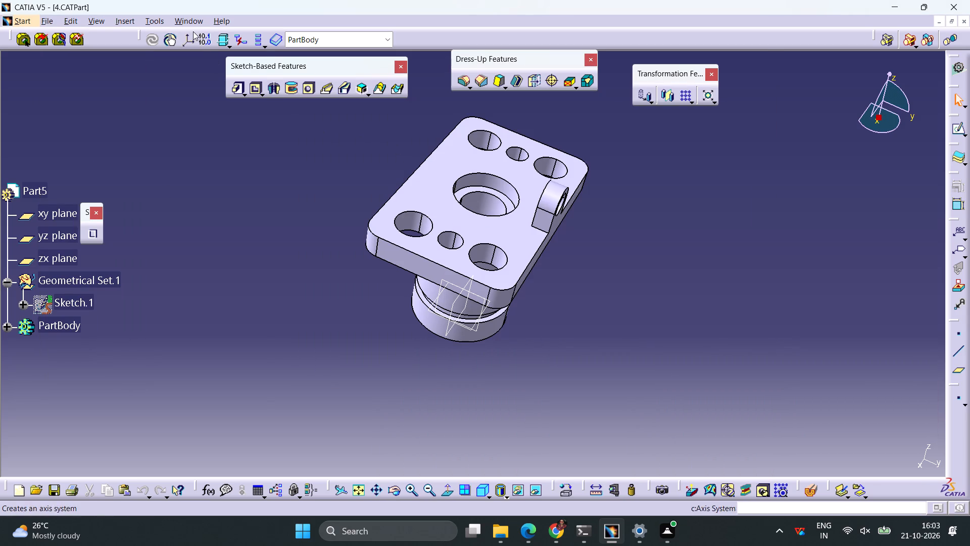
Stop the macro recording.
click(159, 20)
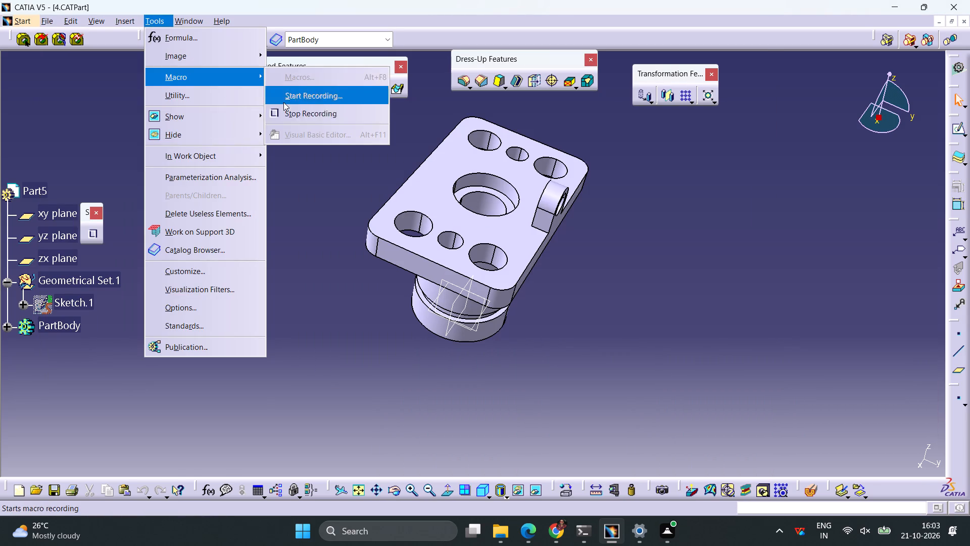
click(292, 112)
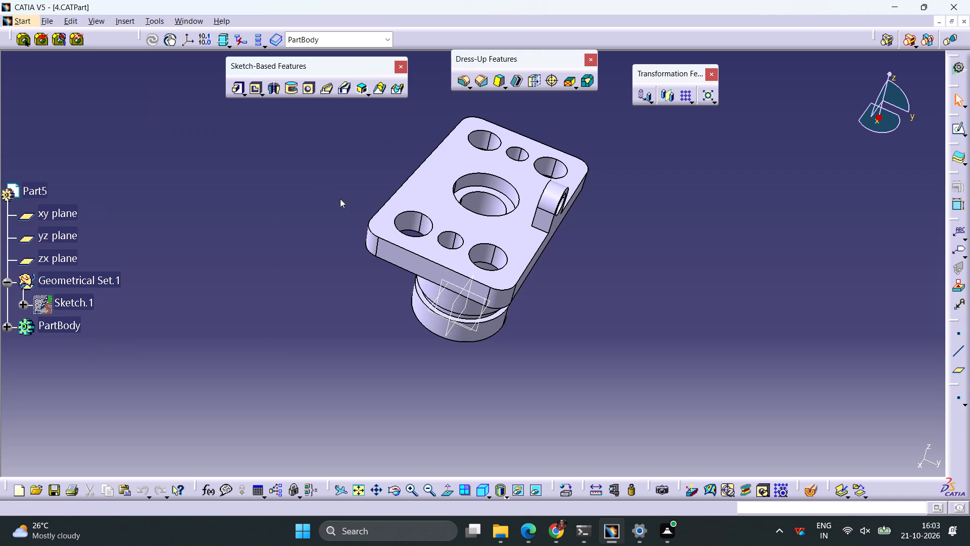